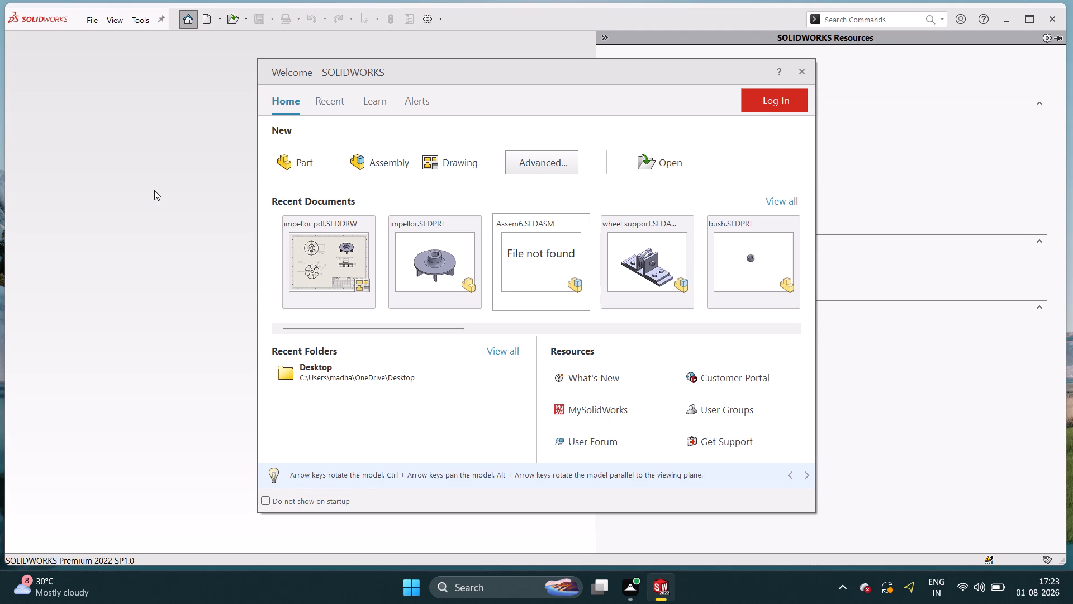
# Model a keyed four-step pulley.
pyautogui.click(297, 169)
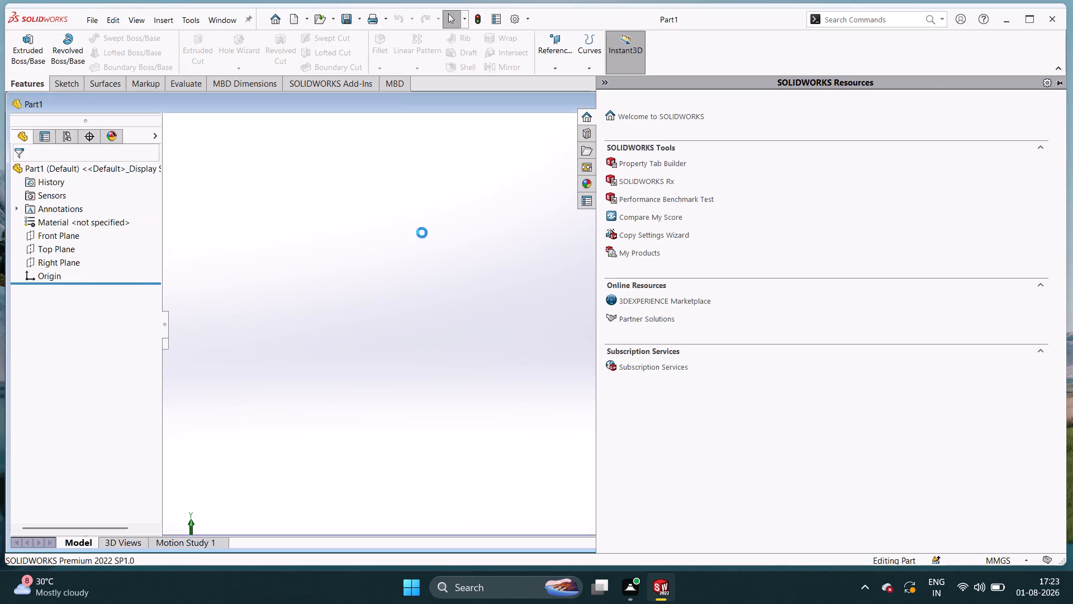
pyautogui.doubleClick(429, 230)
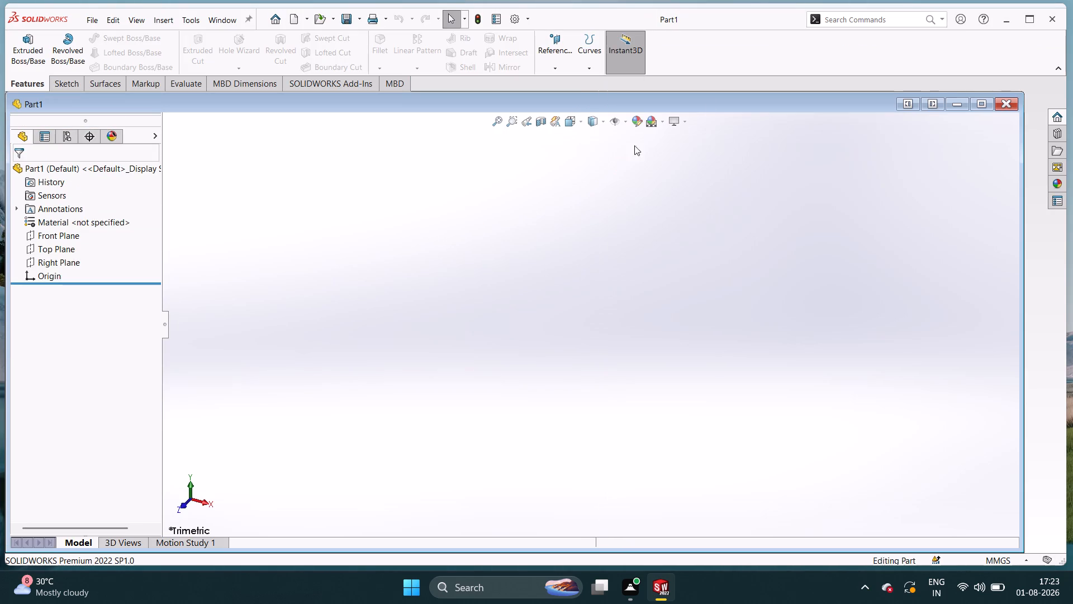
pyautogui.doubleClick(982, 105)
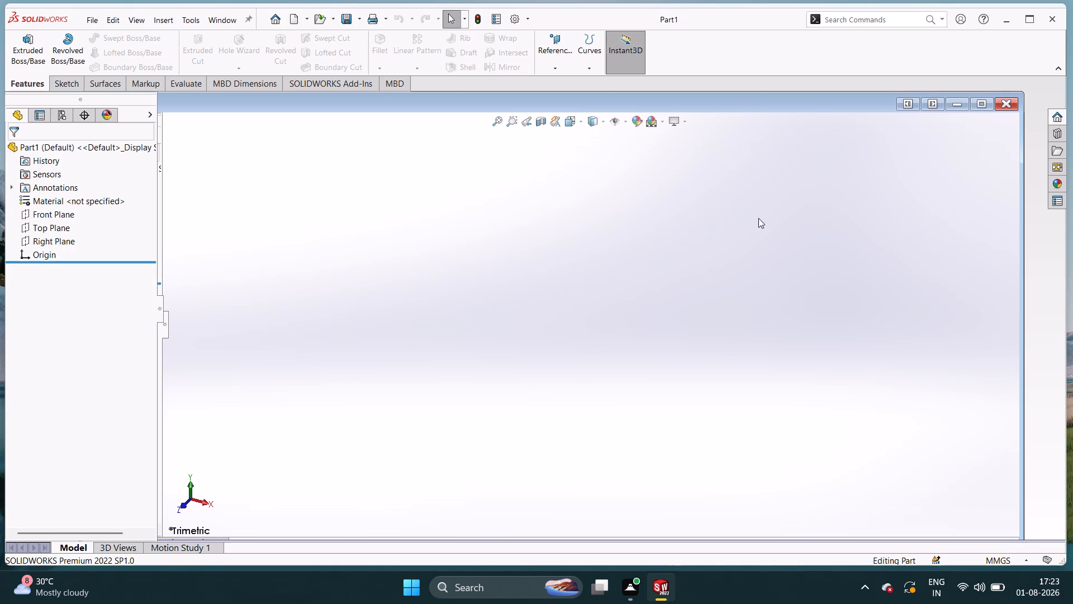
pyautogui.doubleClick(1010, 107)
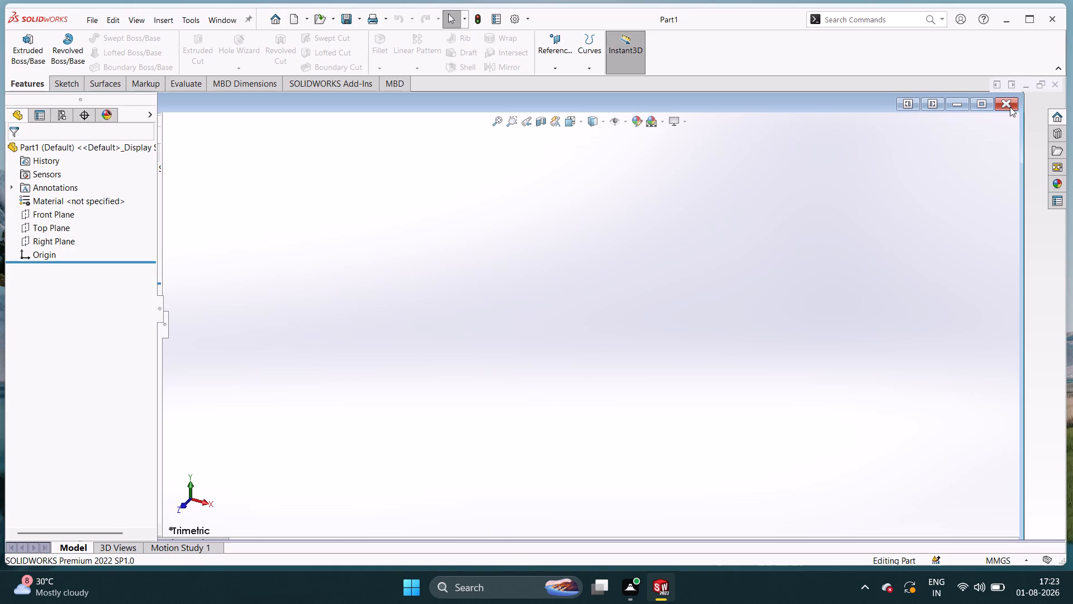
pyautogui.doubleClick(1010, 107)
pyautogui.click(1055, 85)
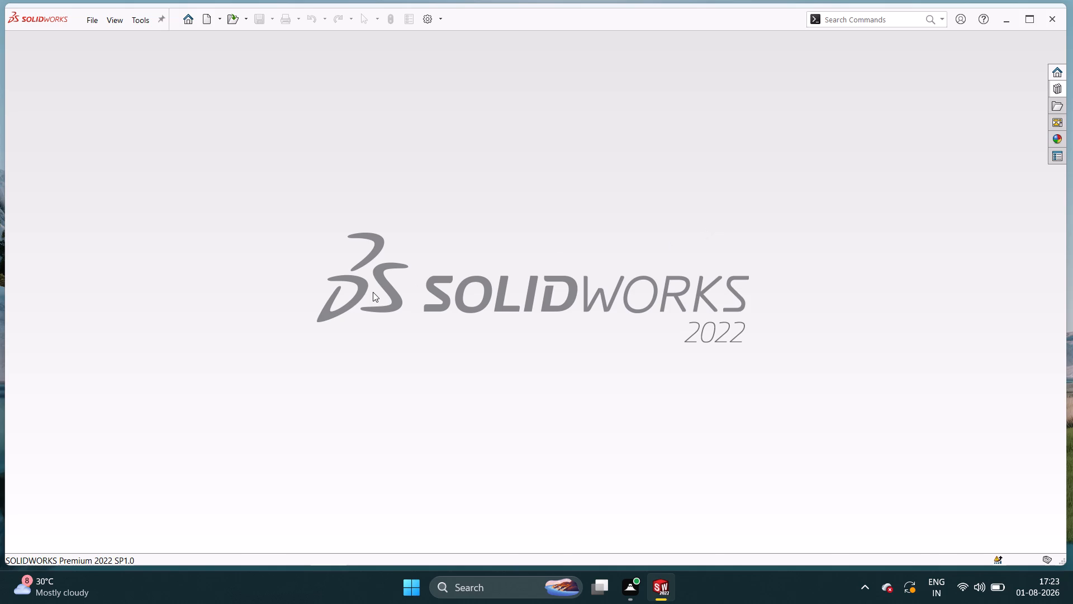
# Create a new part document.
pyautogui.press('n')
pyautogui.click(357, 274)
pyautogui.rightClick(357, 274)
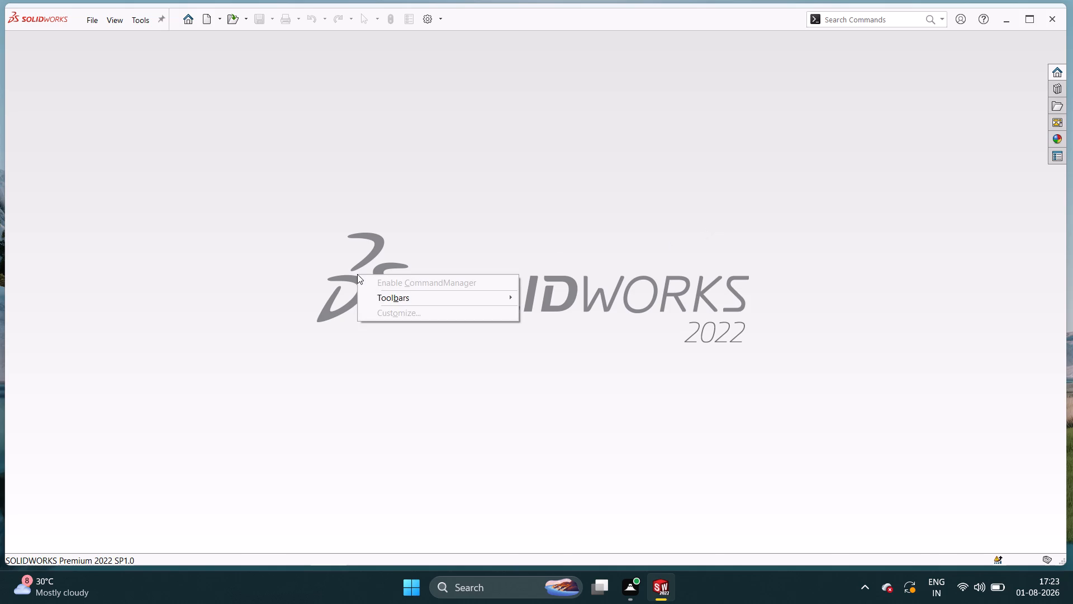
pyautogui.click(357, 274)
pyautogui.click(158, 262)
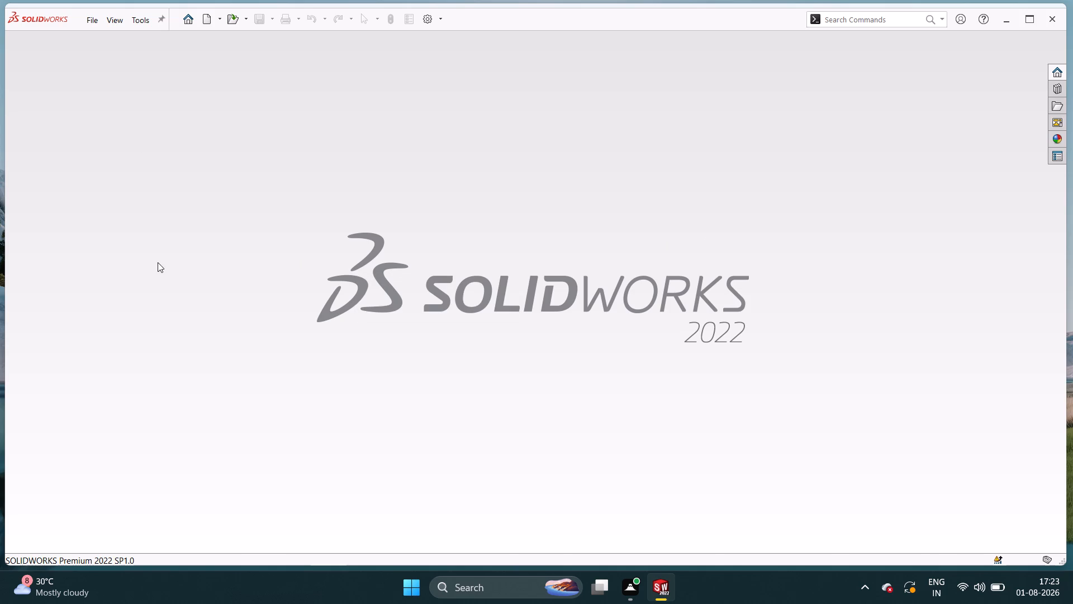
pyautogui.hotkey('ctrl', 'n')
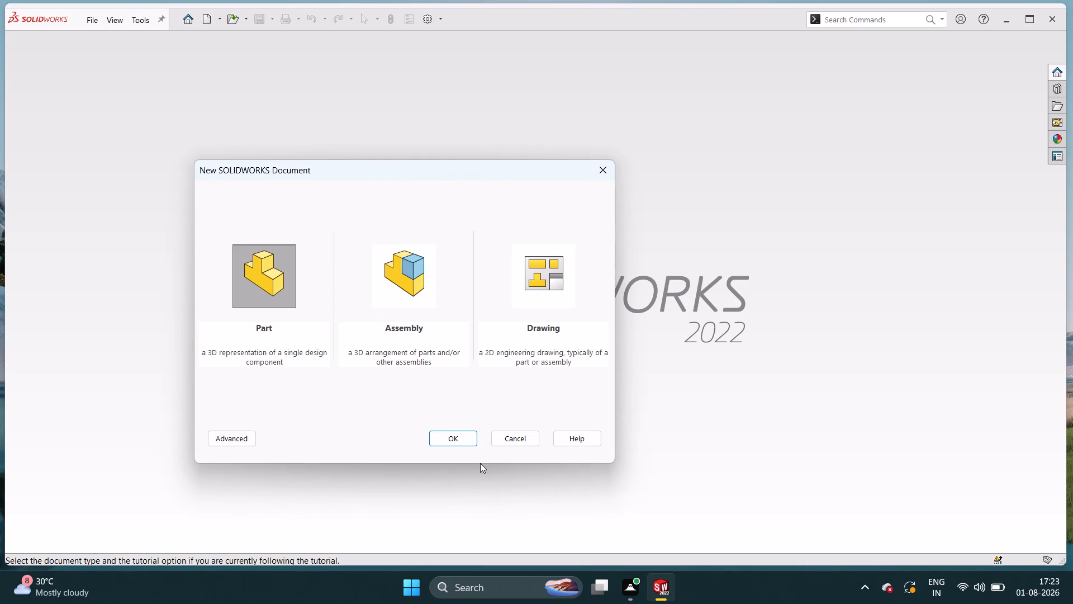
pyautogui.click(473, 447)
pyautogui.doubleClick(471, 440)
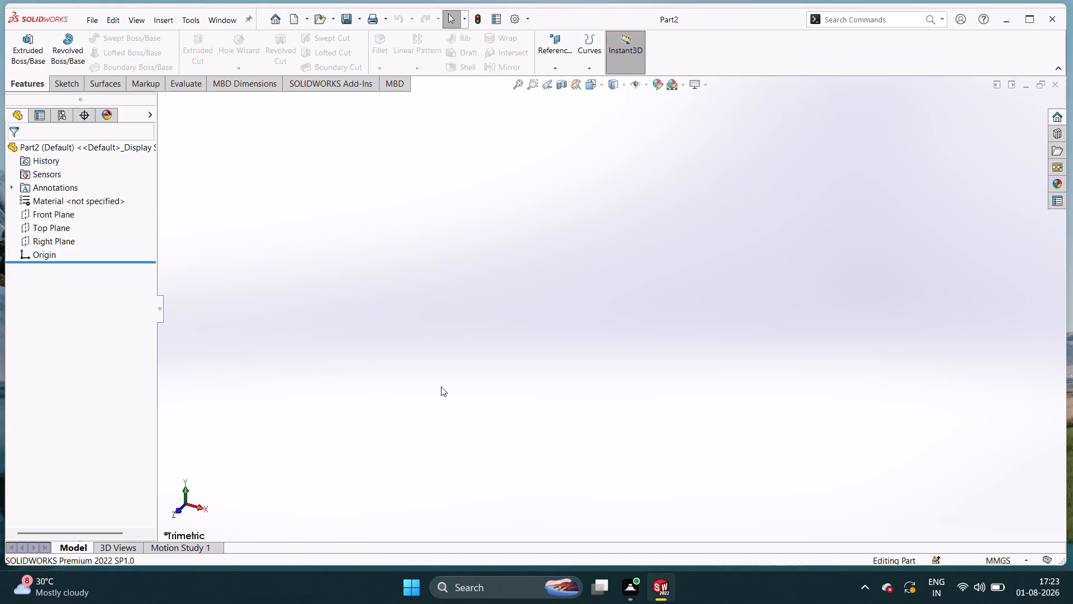
# Start a sketch on the Top Plane and draw a slanted centerline about 18 mm long, away from the origin.
pyautogui.tripleClick(54, 91)
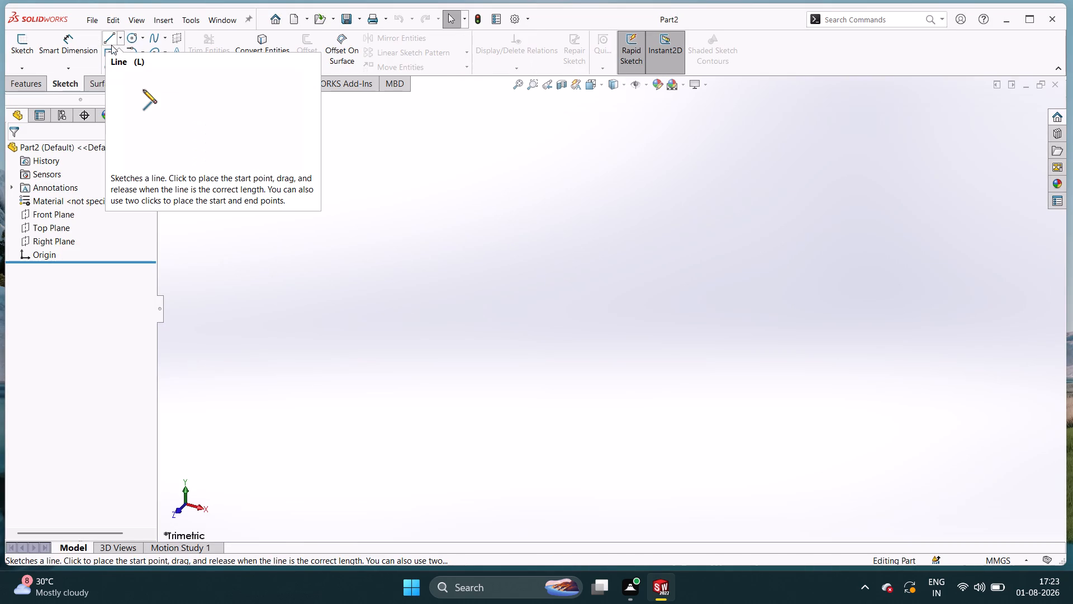
pyautogui.click(124, 40)
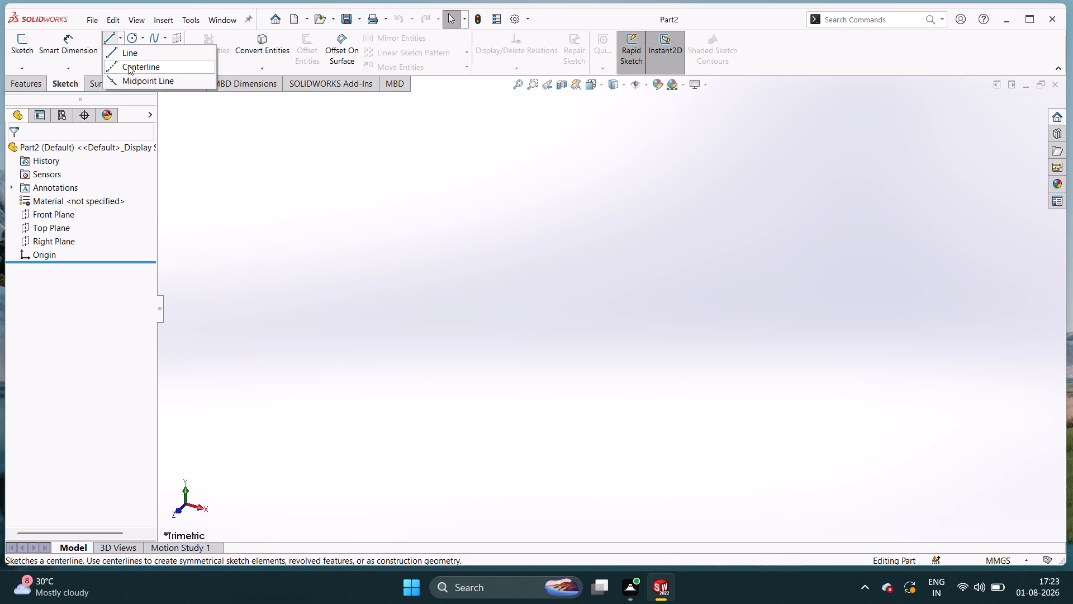
pyautogui.click(128, 65)
pyautogui.click(442, 293)
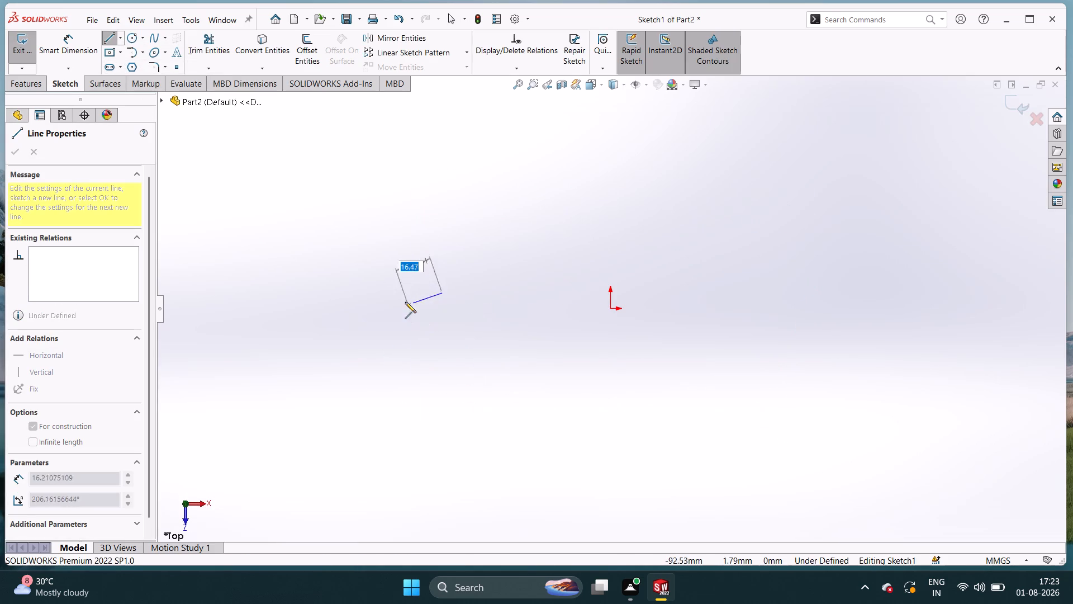
pyautogui.click(405, 308)
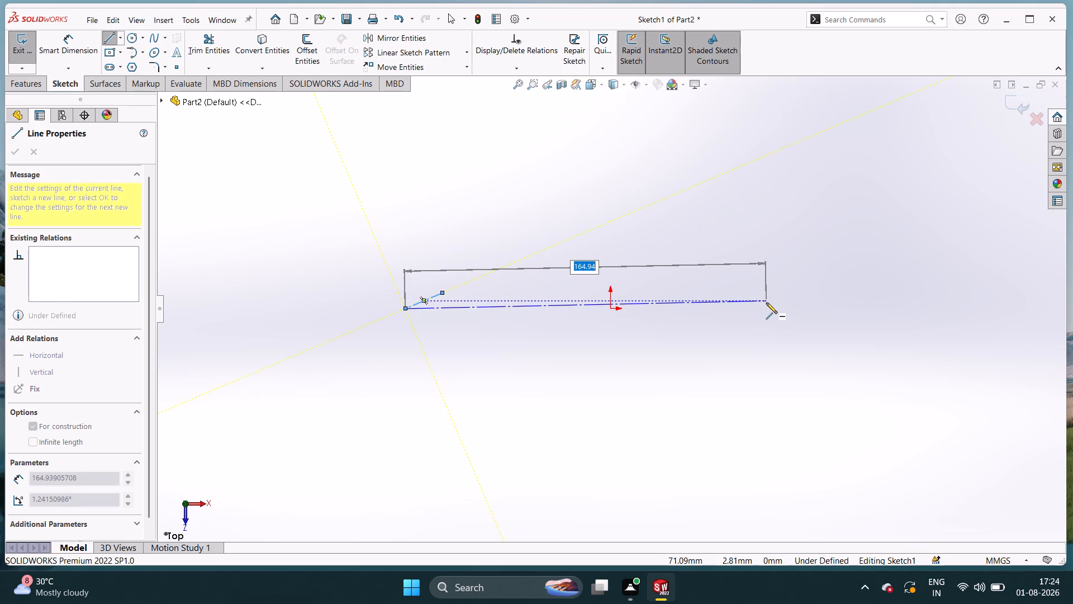
pyautogui.press('Escape')
pyautogui.press('Escape')
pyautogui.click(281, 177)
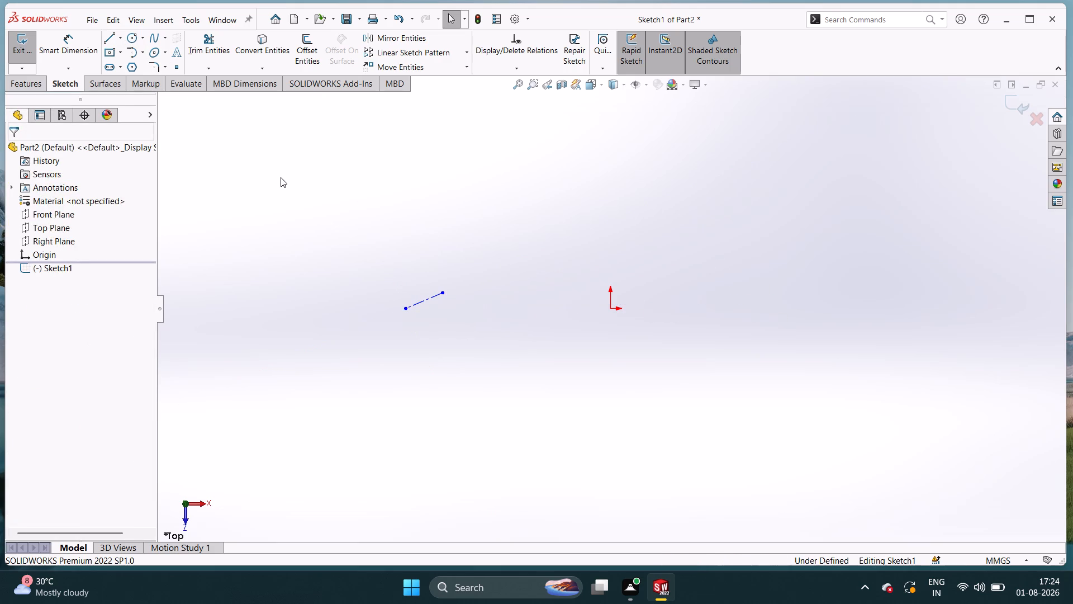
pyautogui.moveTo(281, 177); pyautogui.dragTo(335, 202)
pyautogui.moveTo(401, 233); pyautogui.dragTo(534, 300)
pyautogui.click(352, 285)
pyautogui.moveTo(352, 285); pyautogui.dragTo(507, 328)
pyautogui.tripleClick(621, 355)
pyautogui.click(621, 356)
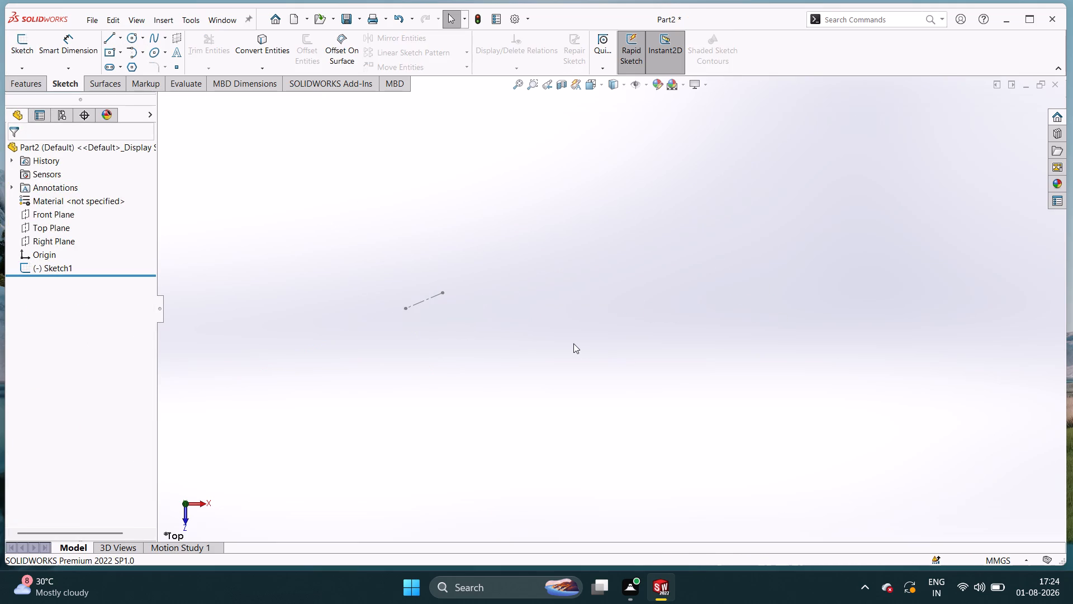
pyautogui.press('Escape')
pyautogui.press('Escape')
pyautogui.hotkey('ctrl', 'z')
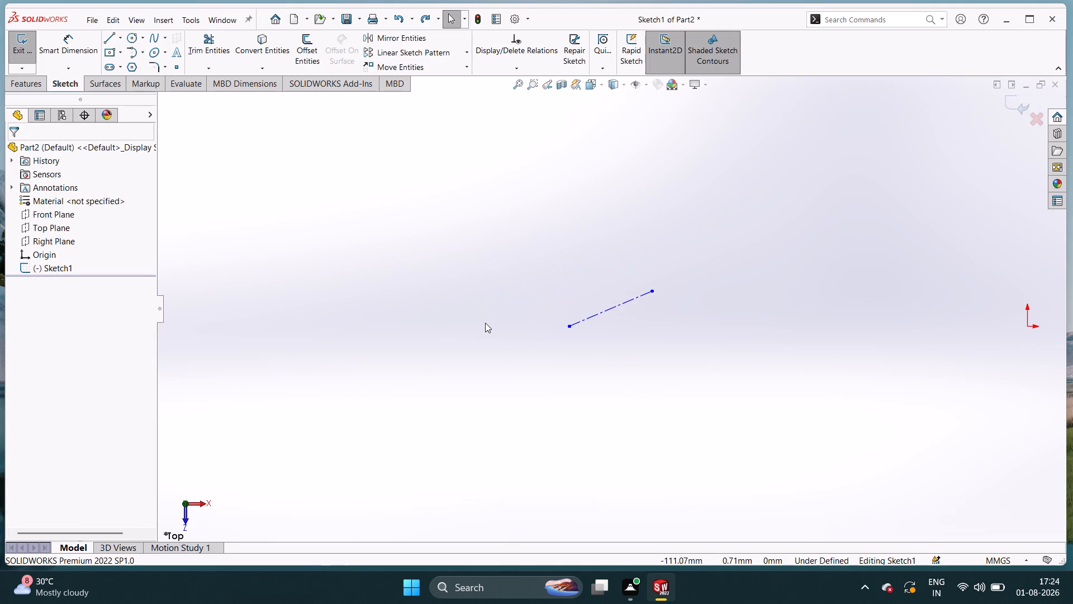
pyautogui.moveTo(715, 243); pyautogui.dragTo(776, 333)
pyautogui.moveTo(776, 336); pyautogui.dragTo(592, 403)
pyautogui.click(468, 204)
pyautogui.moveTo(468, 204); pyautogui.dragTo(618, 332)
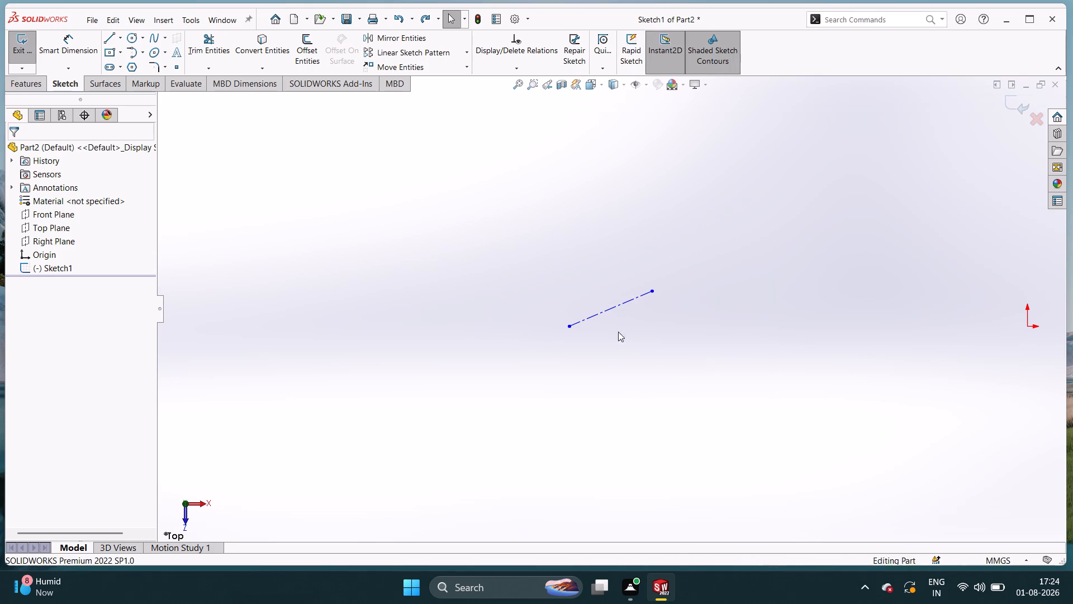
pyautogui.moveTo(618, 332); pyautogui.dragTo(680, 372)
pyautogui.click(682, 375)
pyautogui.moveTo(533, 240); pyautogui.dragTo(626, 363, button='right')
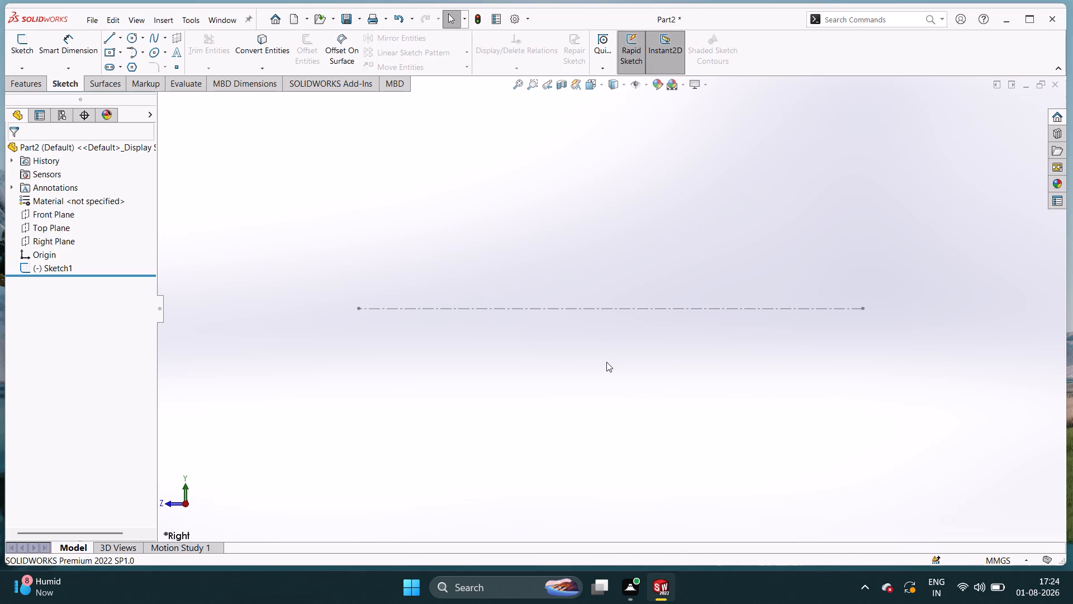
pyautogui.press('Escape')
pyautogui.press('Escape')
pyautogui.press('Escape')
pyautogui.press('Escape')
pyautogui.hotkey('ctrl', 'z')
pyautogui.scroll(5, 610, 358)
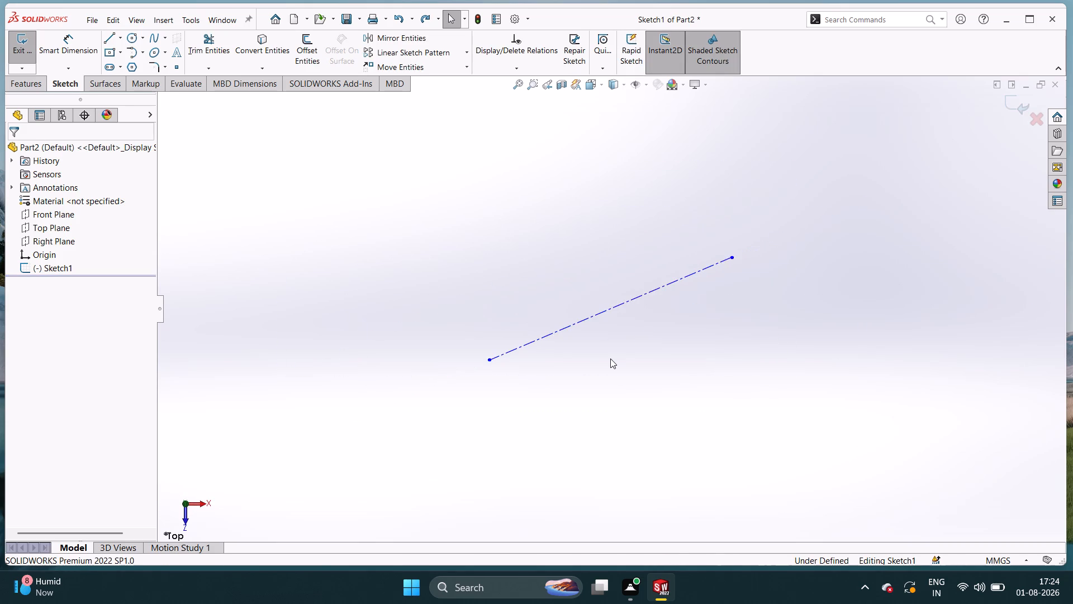
# Delete the slanted centerline from the sketch.
pyautogui.rightClick(601, 310)
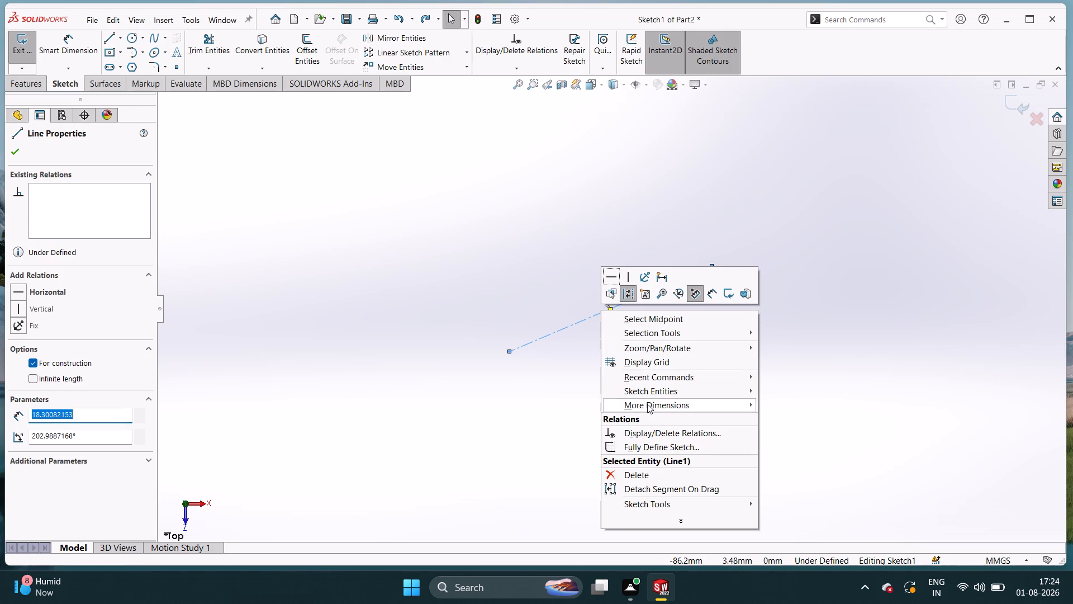
pyautogui.click(638, 477)
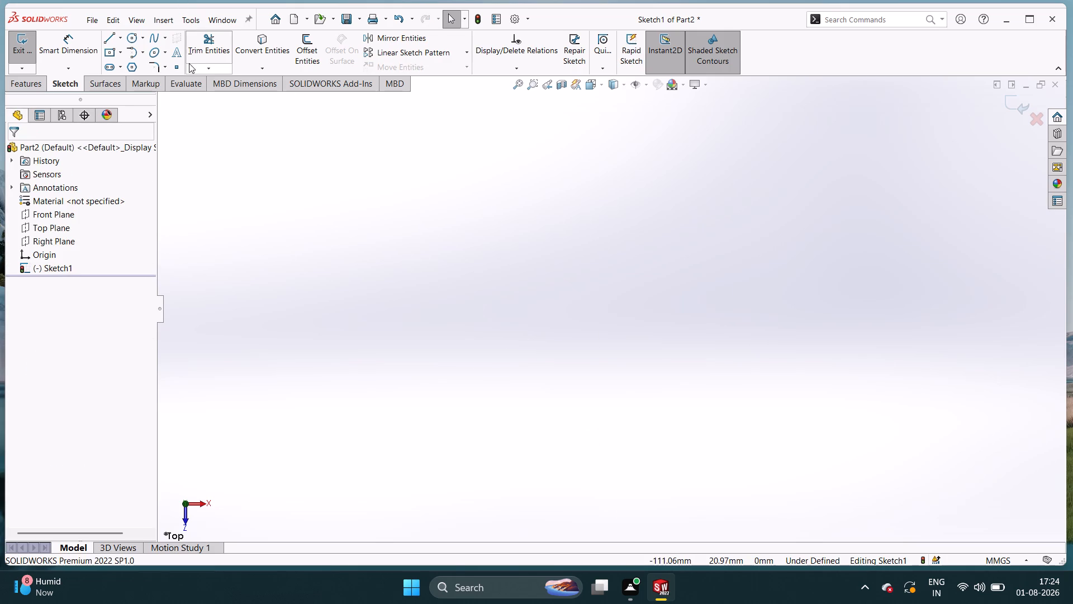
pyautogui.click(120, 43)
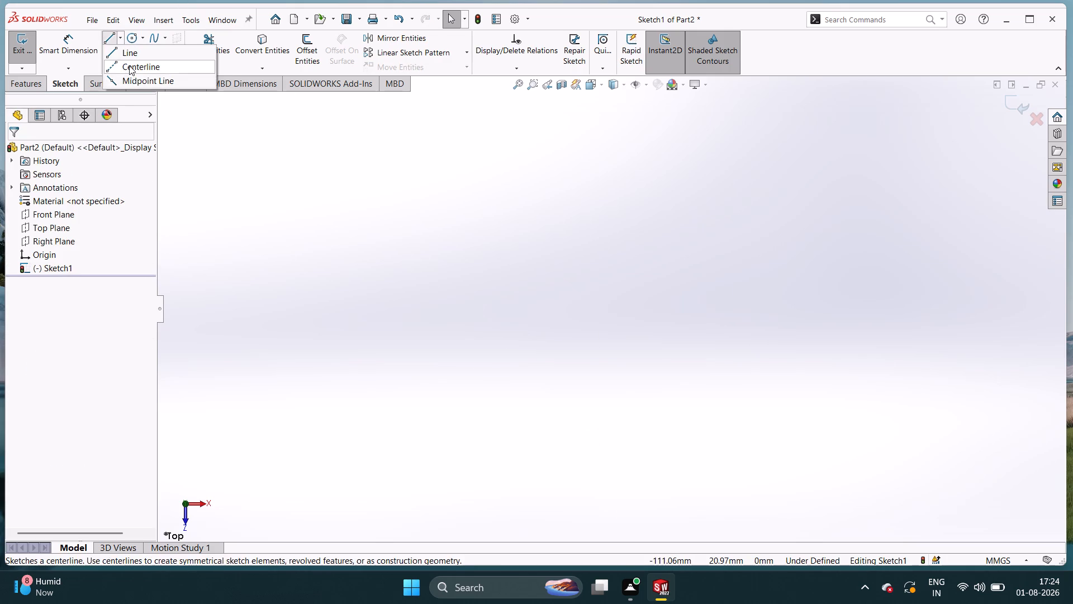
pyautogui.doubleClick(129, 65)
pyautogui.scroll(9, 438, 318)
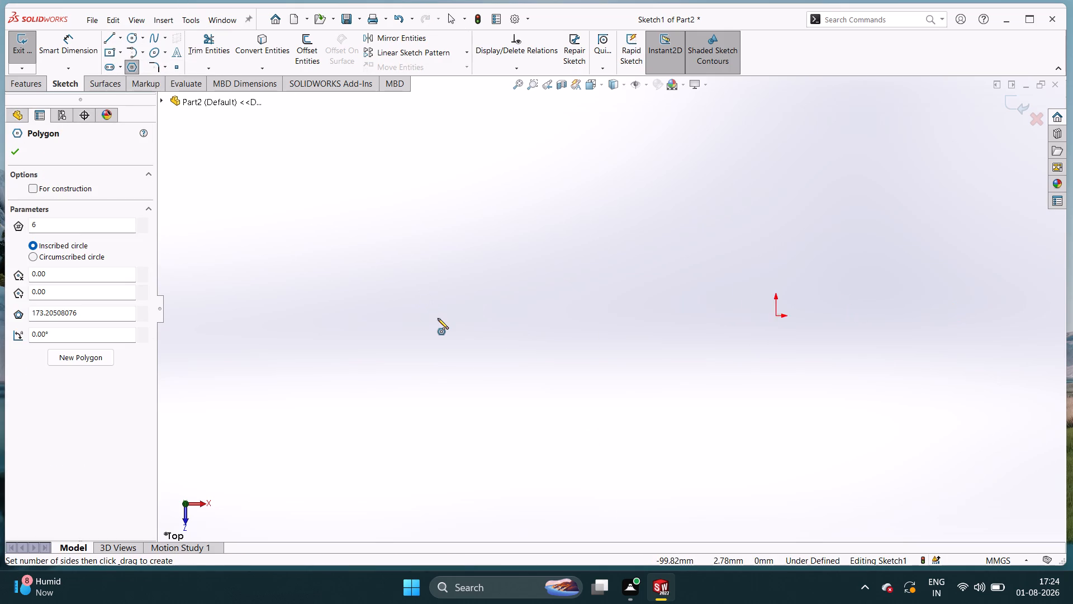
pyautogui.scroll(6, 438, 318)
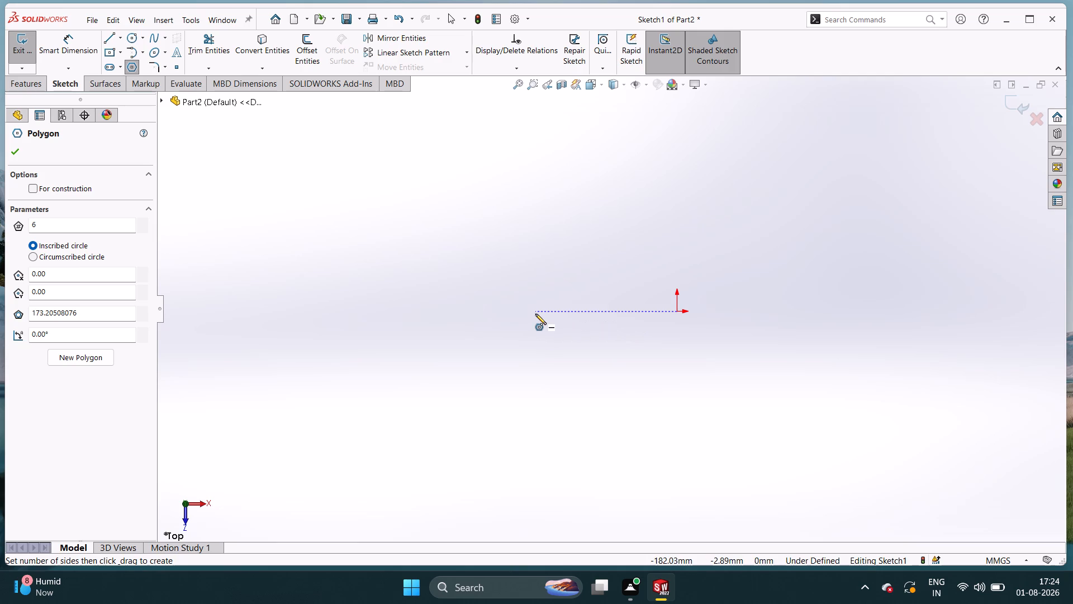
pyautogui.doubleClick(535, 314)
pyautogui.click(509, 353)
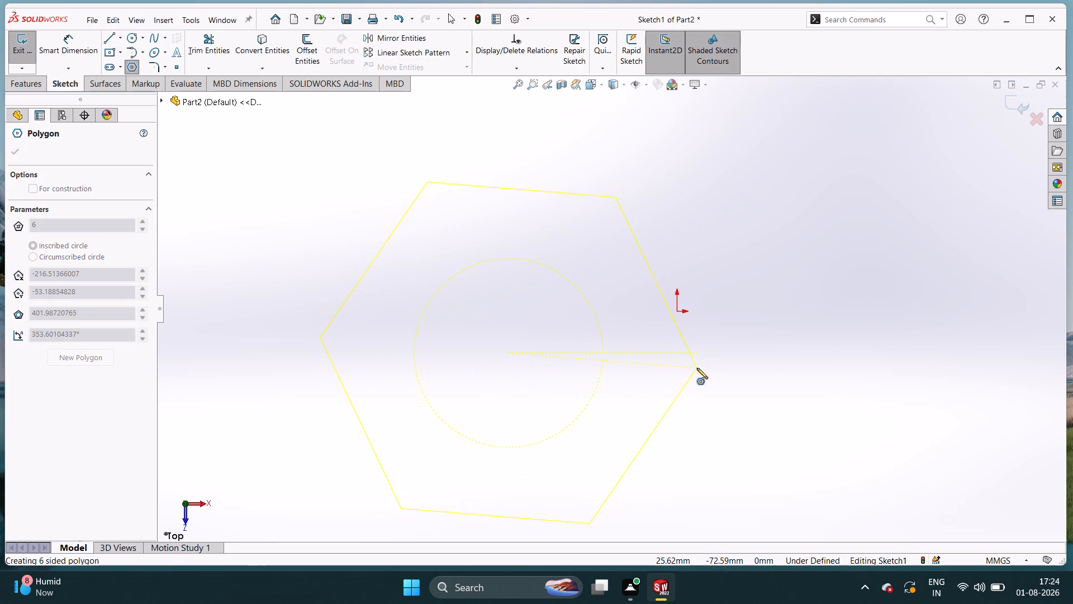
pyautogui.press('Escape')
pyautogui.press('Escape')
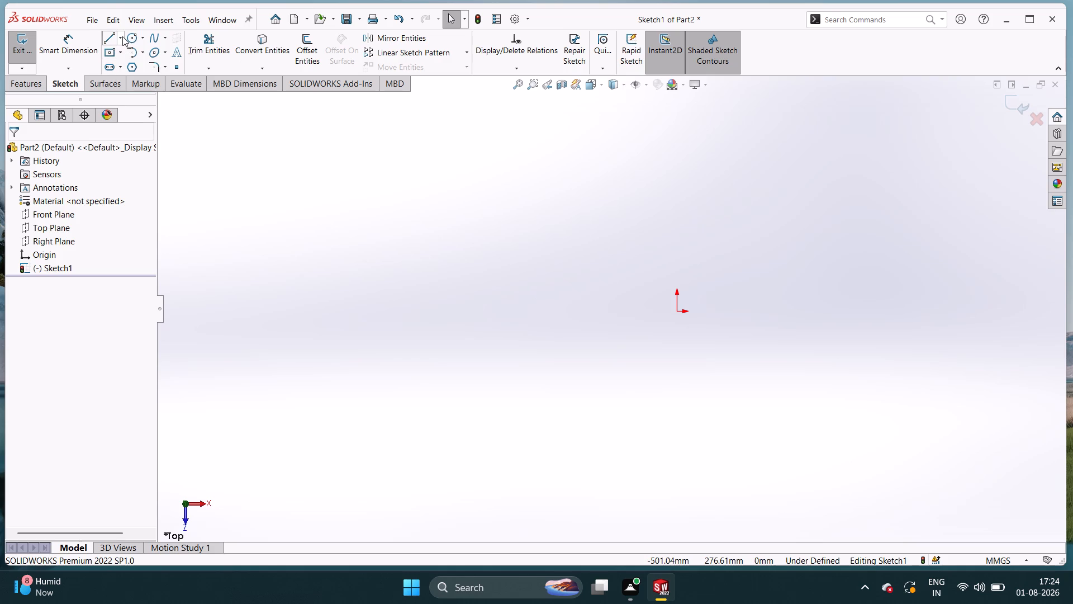
# Draw a horizontal centerline about 583 mm long passing through the origin.
pyautogui.click(122, 36)
pyautogui.click(127, 65)
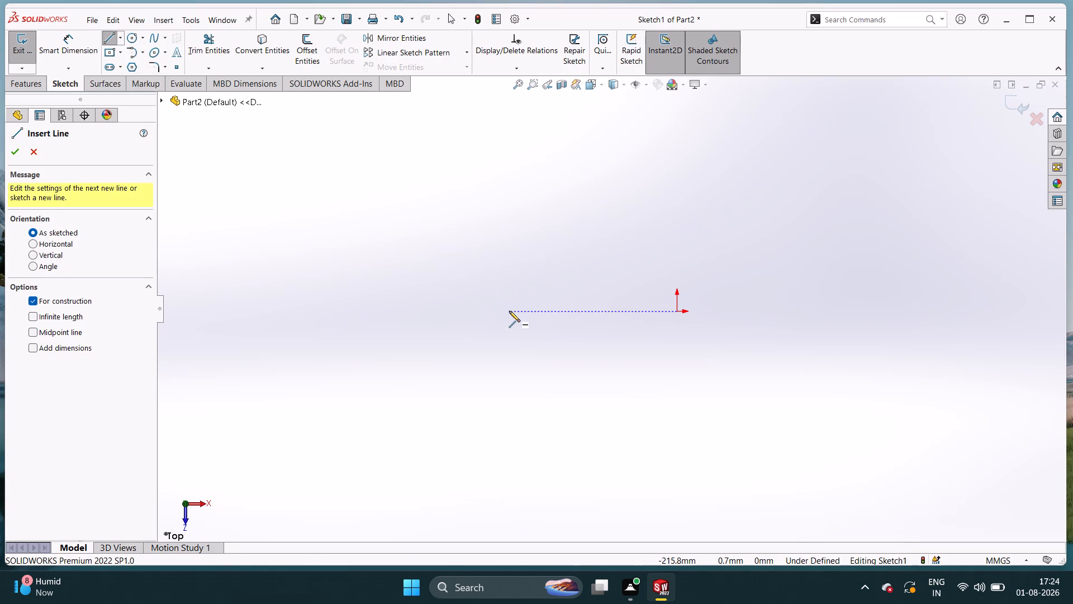
pyautogui.click(509, 311)
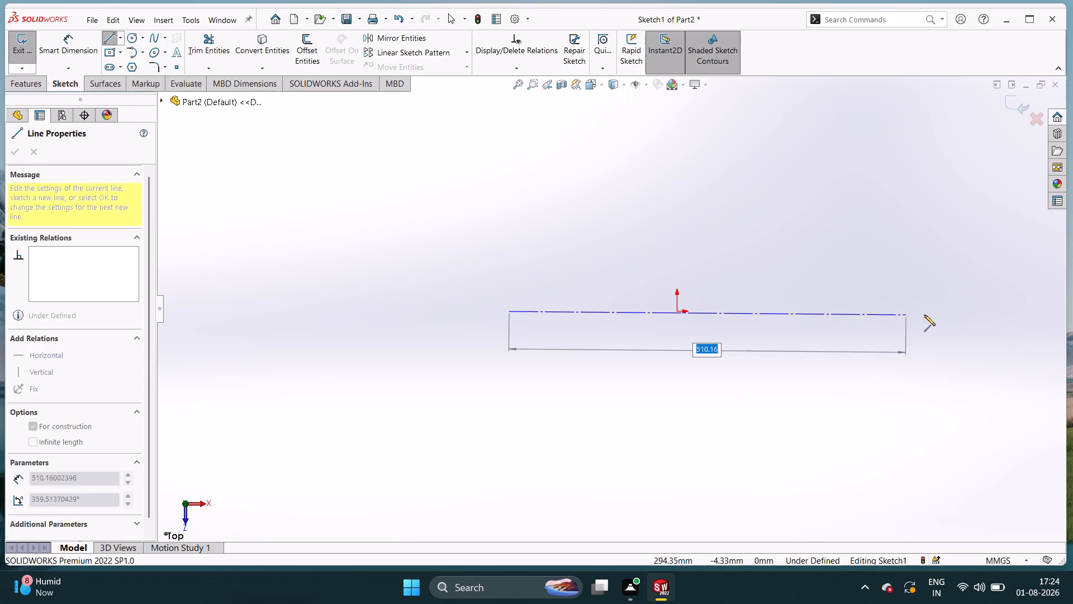
pyautogui.click(962, 310)
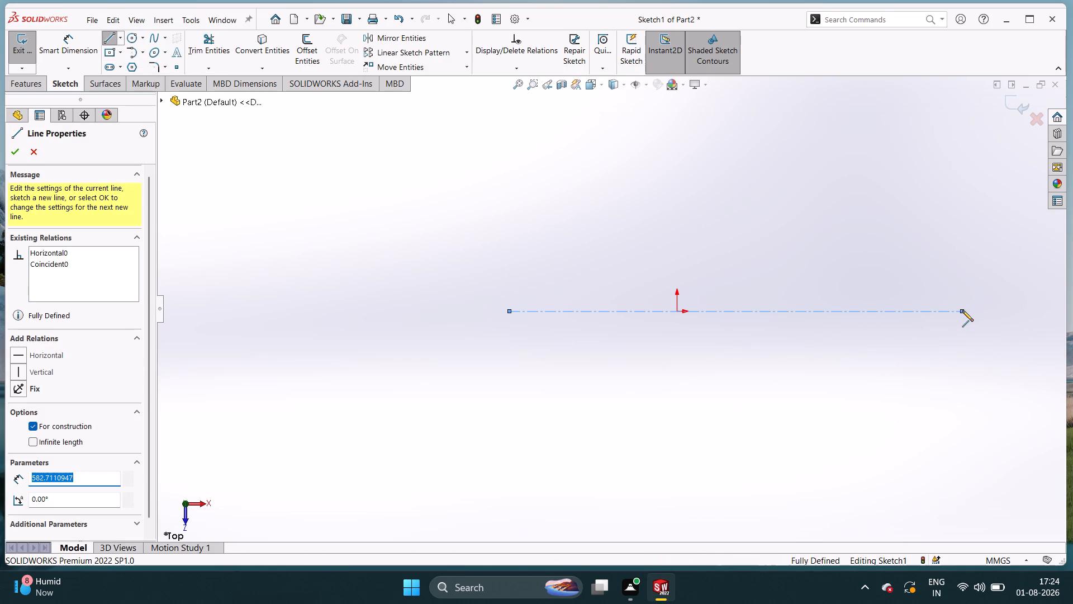
pyautogui.rightClick(962, 310)
pyautogui.doubleClick(965, 317)
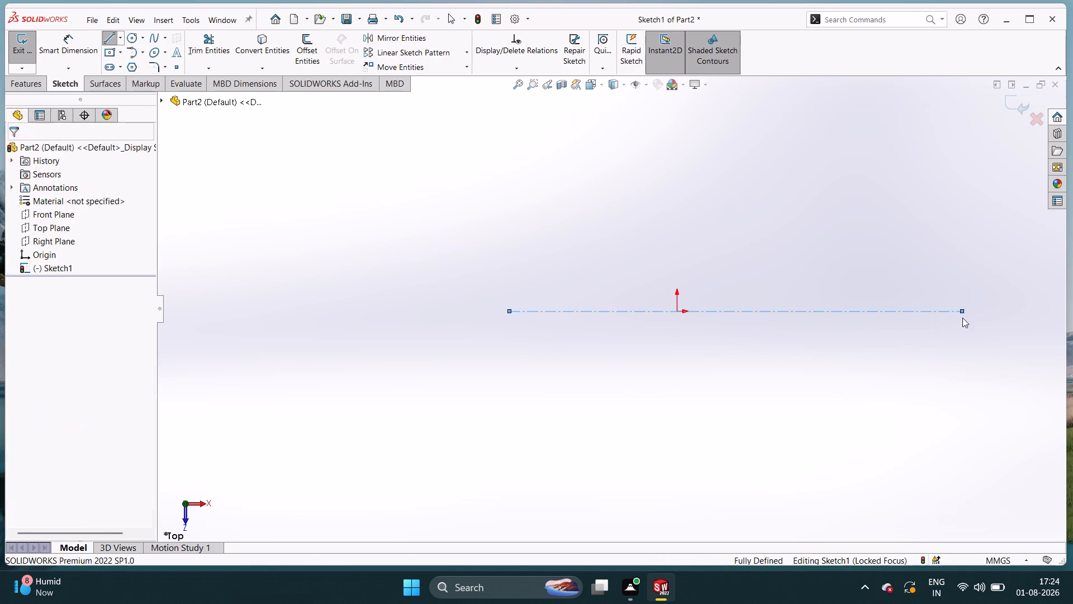
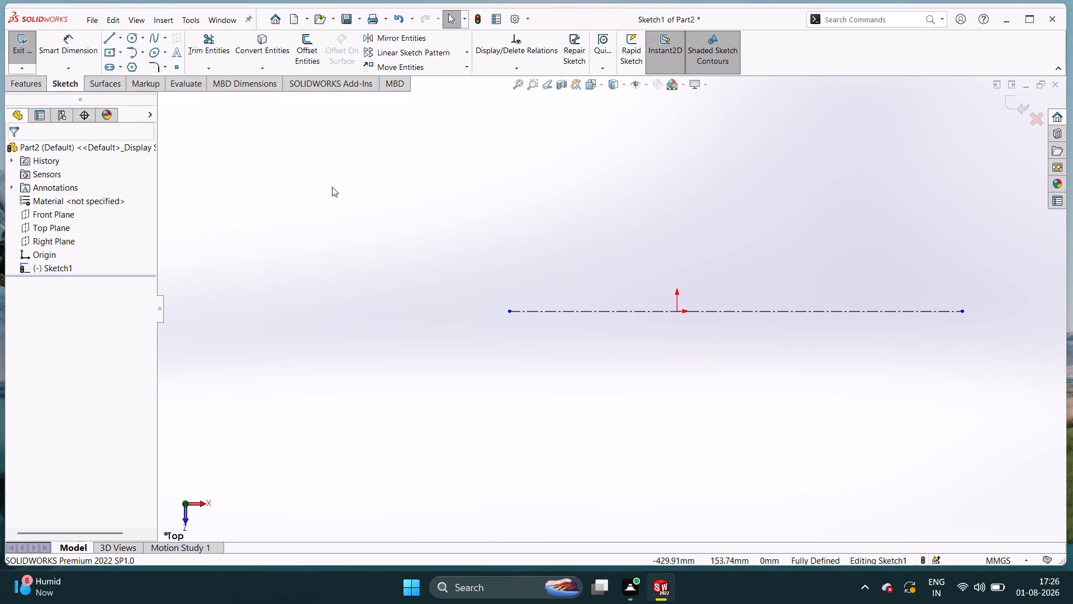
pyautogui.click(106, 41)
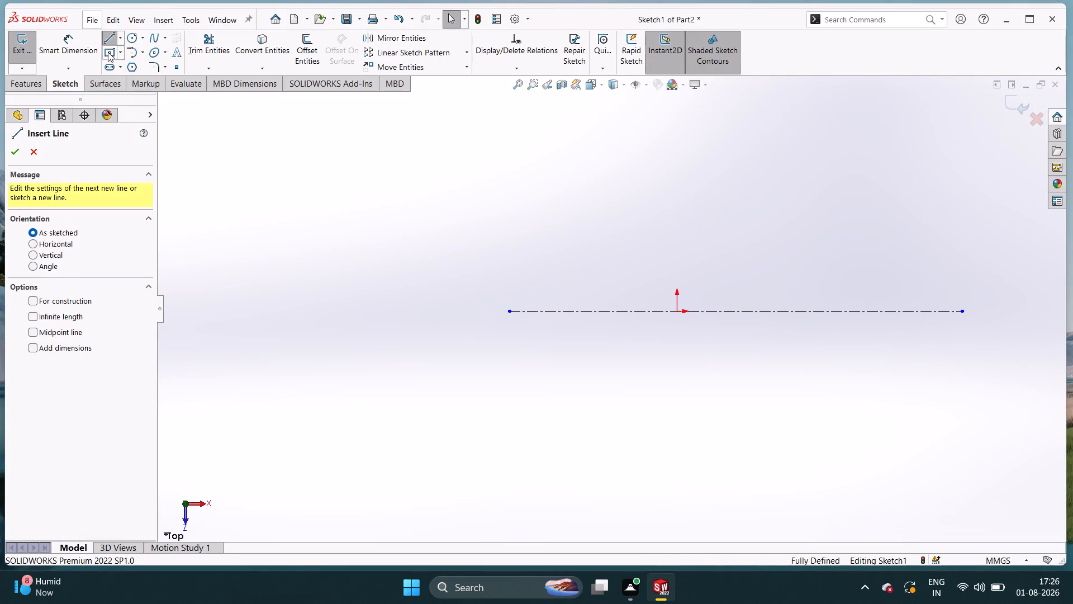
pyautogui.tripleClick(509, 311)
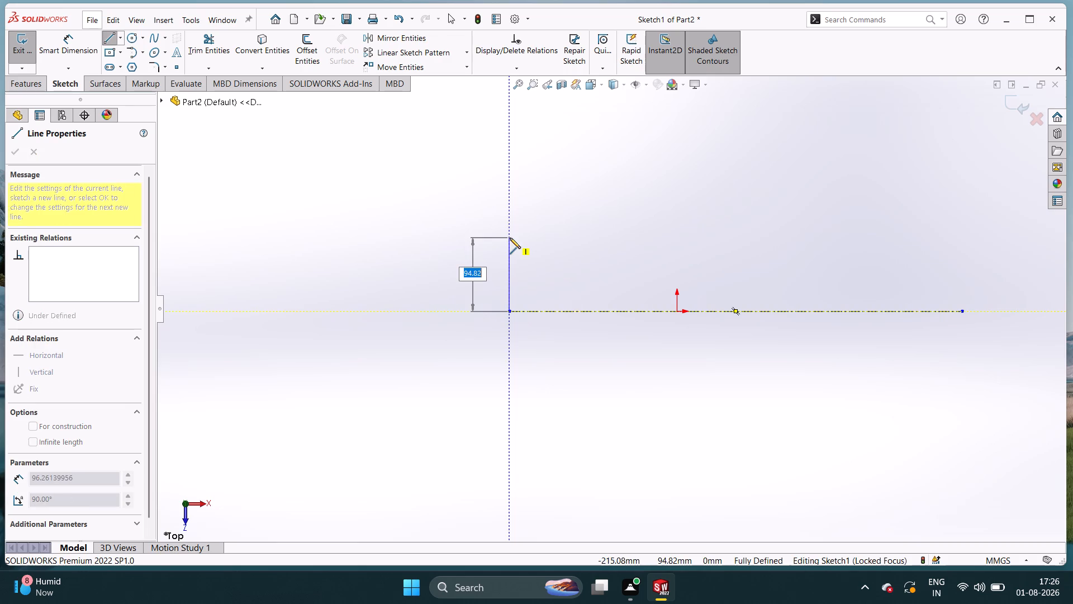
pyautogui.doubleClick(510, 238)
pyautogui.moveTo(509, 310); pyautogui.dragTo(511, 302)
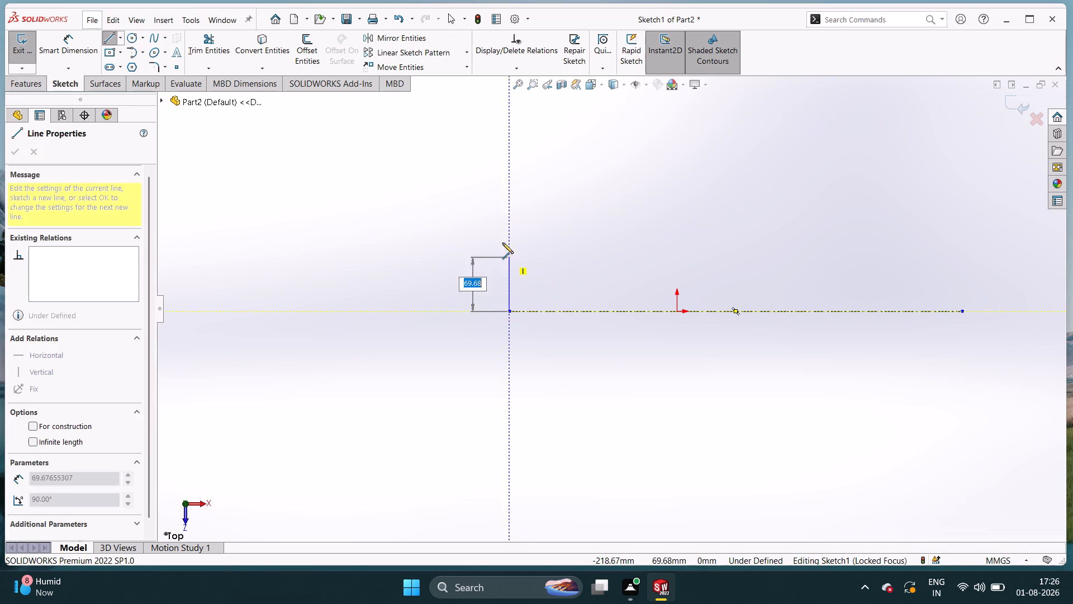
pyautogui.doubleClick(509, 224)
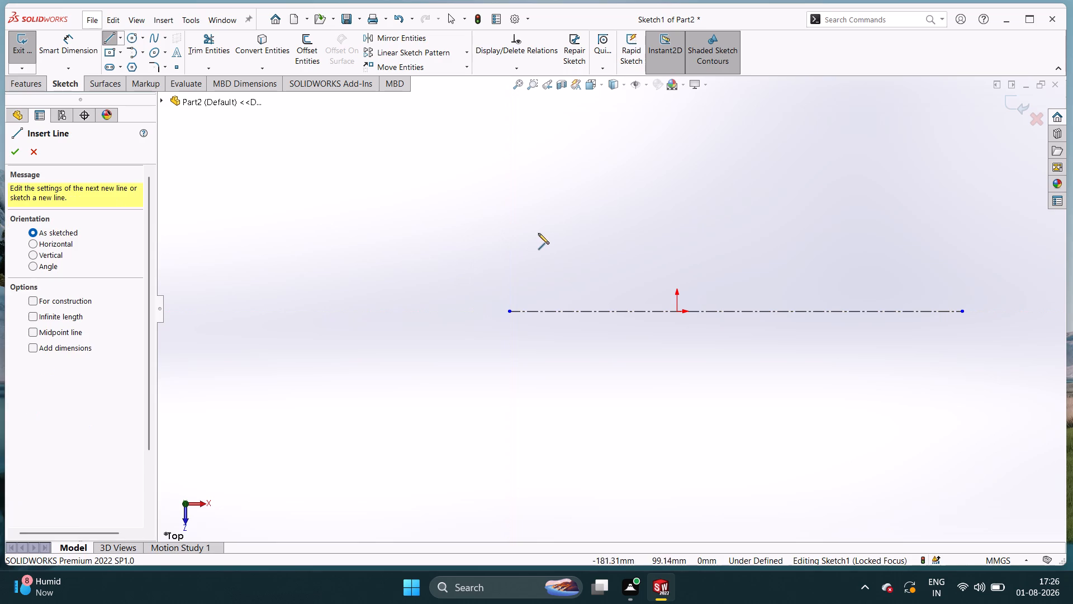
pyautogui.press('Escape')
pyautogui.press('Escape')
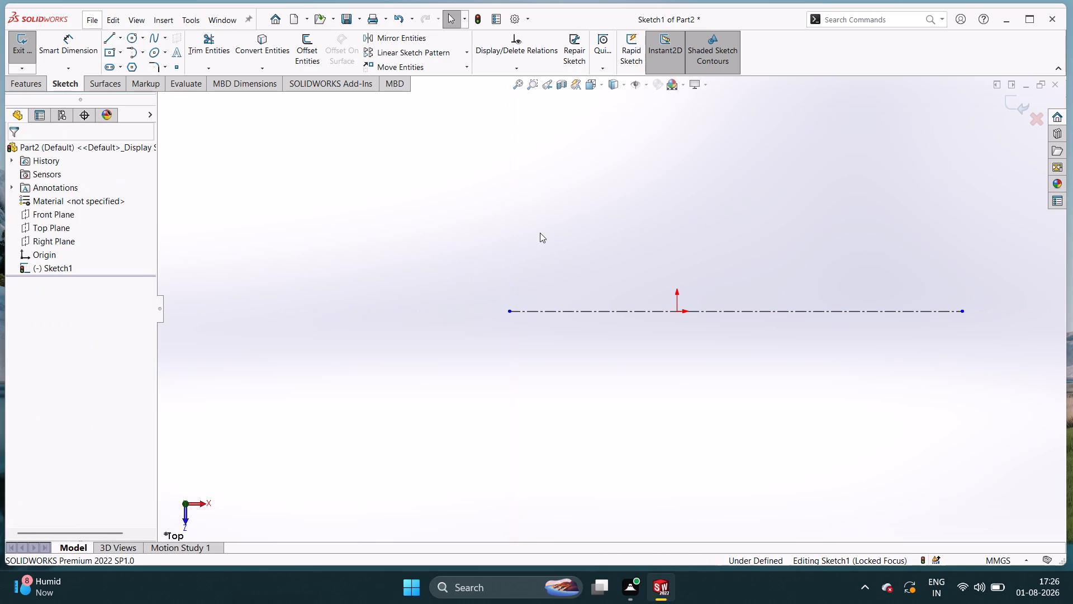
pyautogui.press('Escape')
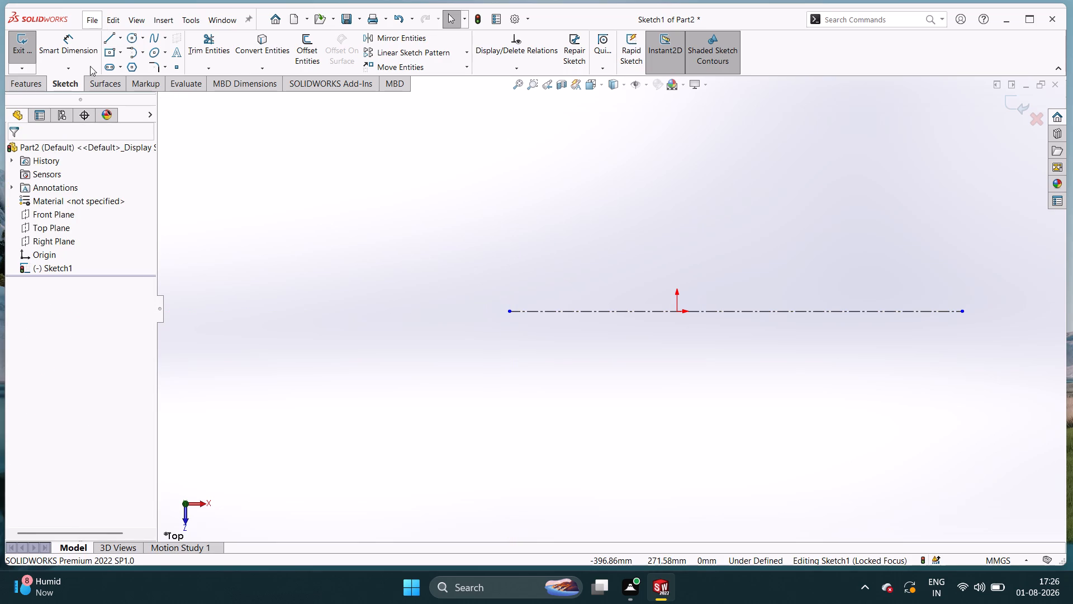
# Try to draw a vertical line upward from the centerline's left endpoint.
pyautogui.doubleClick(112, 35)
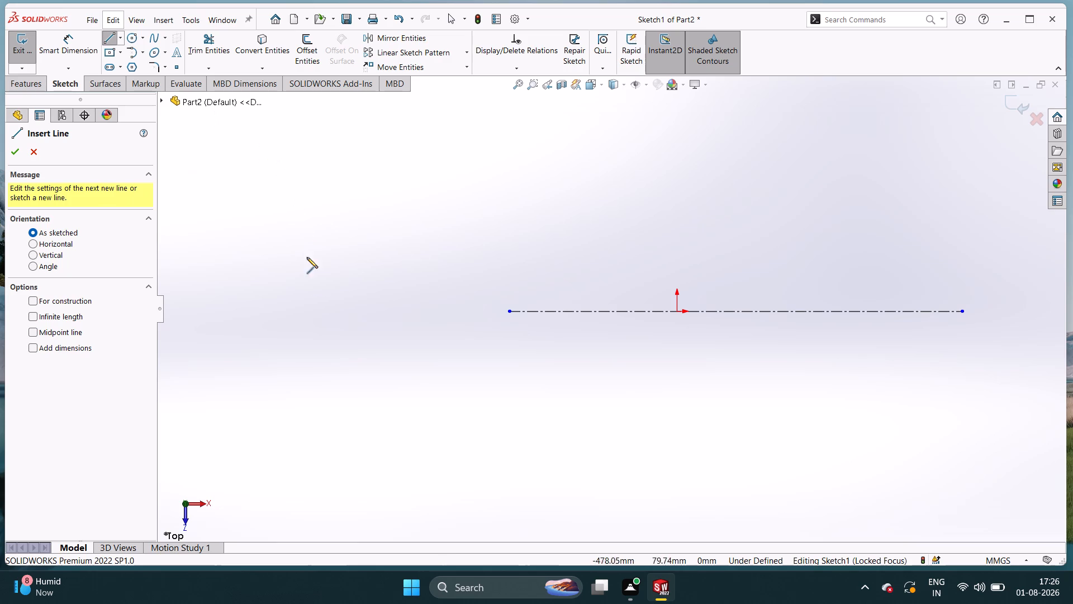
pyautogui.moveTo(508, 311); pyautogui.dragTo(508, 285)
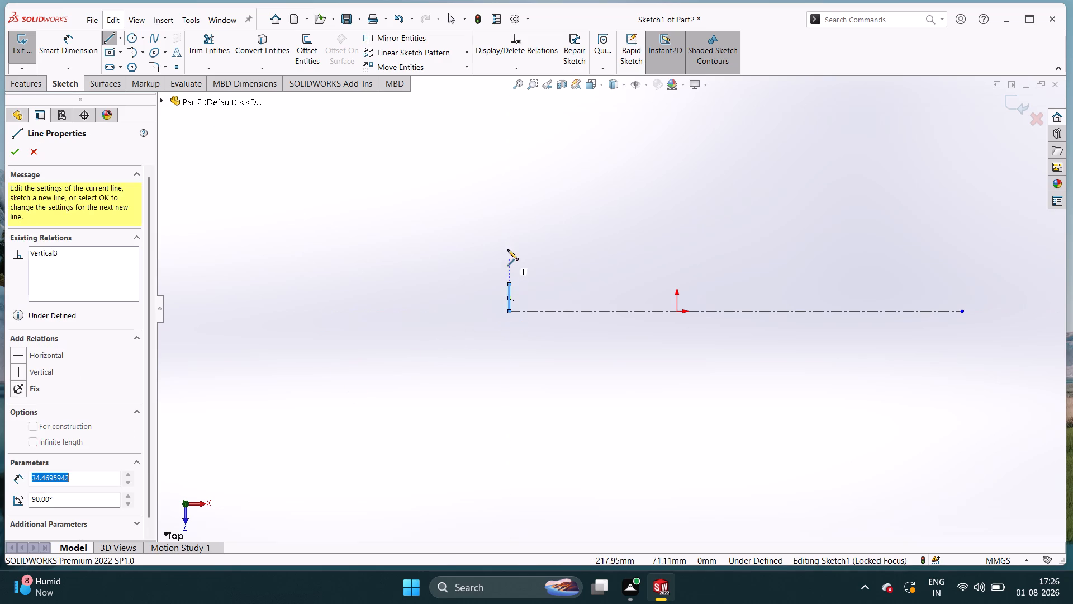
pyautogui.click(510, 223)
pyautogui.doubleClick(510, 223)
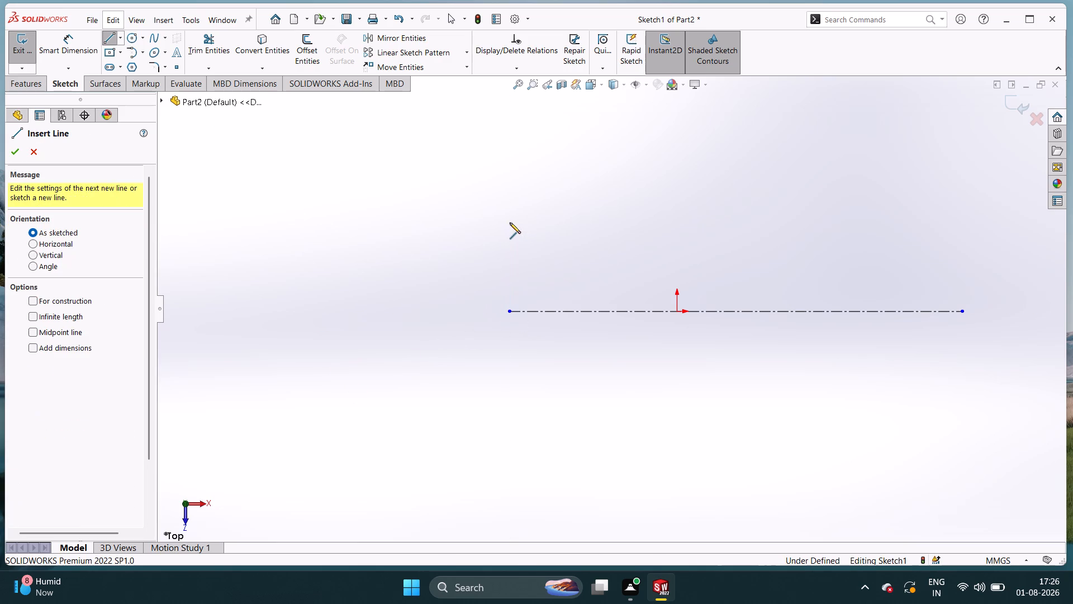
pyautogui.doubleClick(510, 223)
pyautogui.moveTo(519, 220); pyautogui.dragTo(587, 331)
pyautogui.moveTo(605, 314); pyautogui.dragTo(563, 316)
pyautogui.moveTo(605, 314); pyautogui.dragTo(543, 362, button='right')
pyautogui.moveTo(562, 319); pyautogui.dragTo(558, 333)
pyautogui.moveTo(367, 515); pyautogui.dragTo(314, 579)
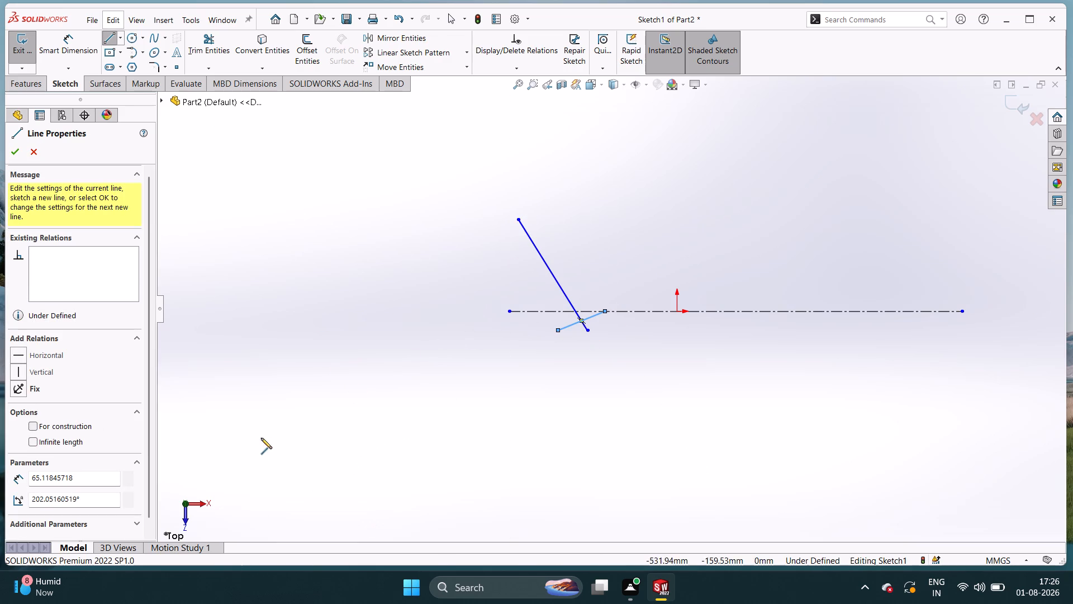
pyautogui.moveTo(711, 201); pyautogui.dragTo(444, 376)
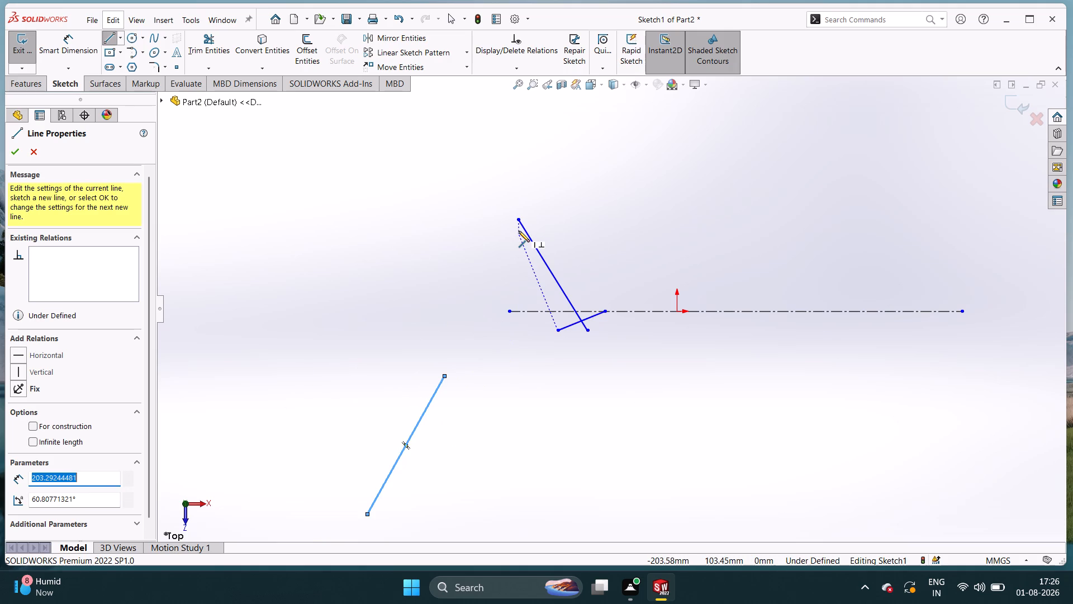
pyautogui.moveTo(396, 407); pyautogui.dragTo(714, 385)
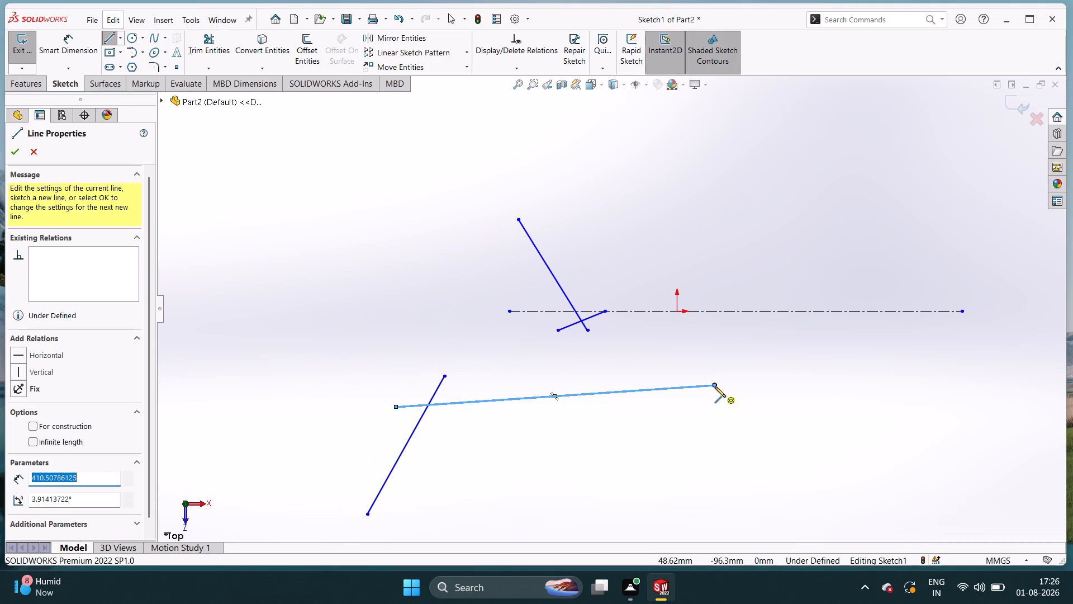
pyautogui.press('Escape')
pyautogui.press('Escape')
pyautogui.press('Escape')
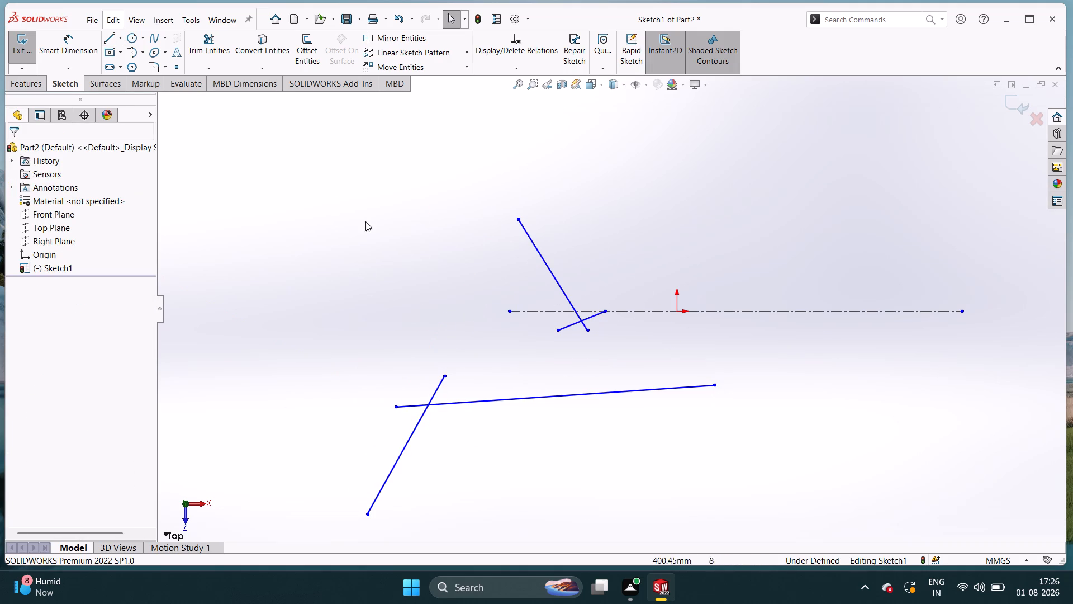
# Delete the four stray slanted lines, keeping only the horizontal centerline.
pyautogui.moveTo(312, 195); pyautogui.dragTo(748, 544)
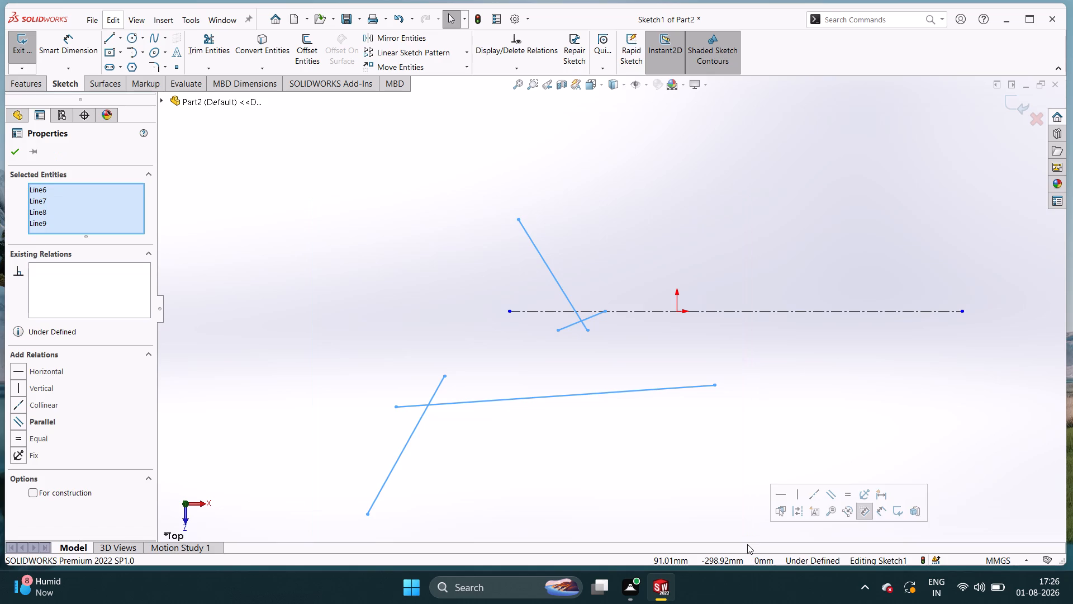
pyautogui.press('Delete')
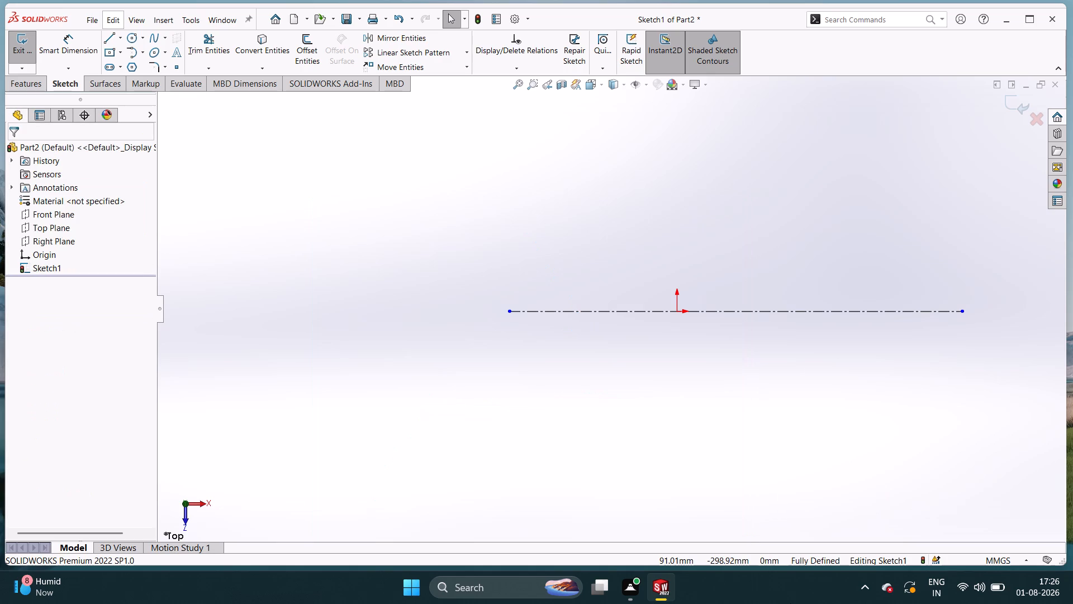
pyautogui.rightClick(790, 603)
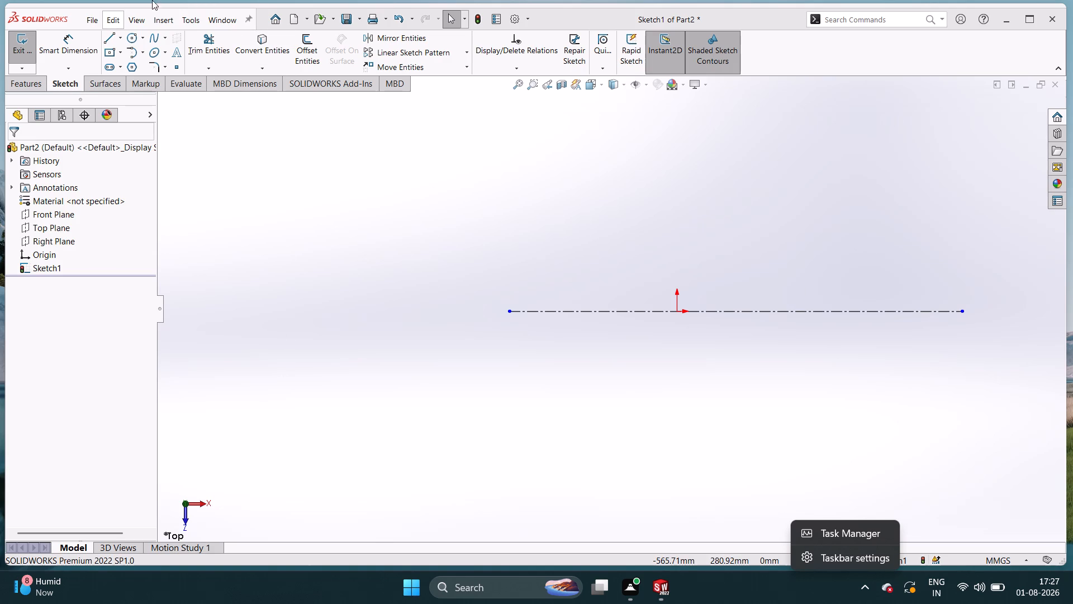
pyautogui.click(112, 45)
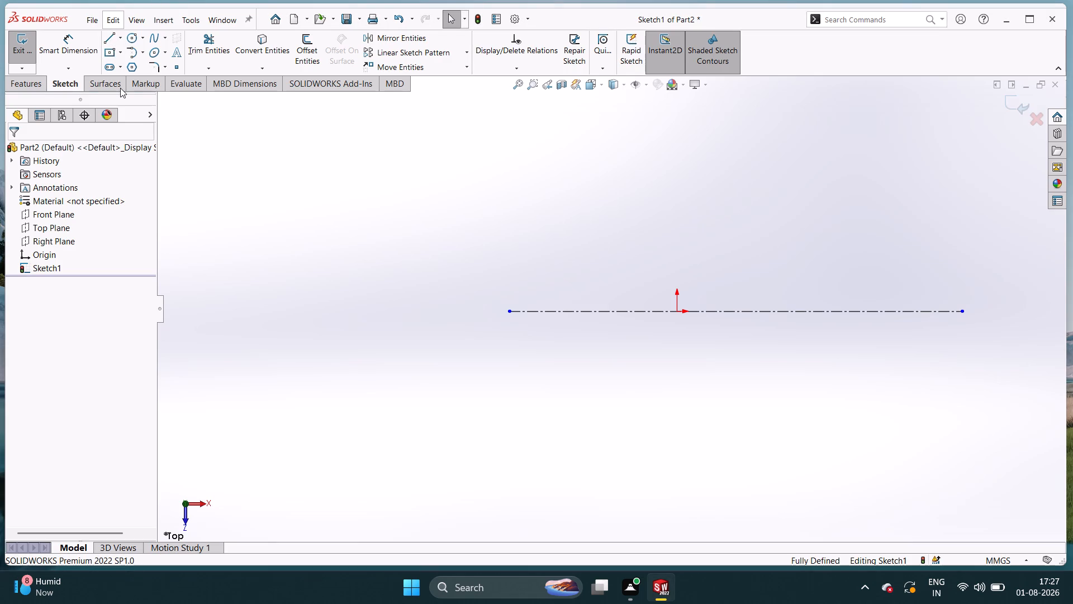
# Draw a connected staircase outline rising rightward from the centerline's left endpoint, with four risers and four horizontal treads, the top one about 123 mm long.
pyautogui.click(106, 43)
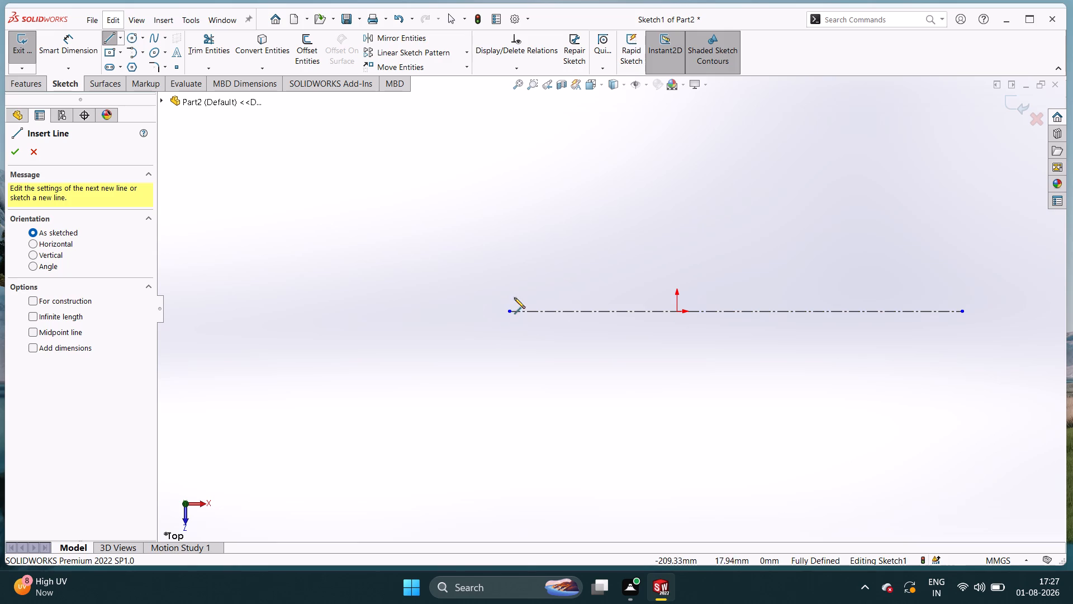
pyautogui.click(510, 309)
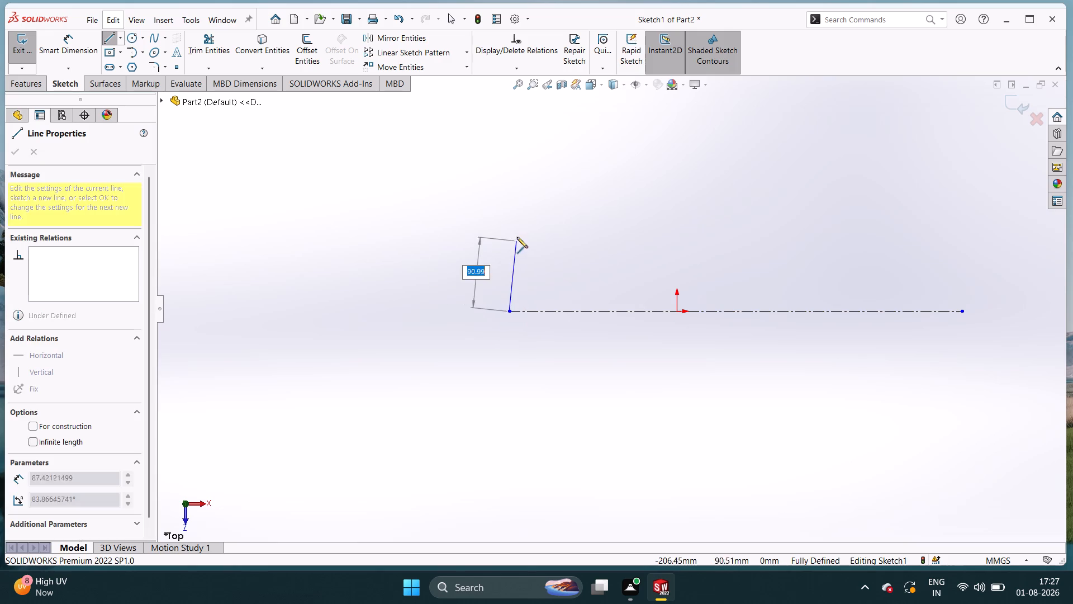
pyautogui.click(509, 216)
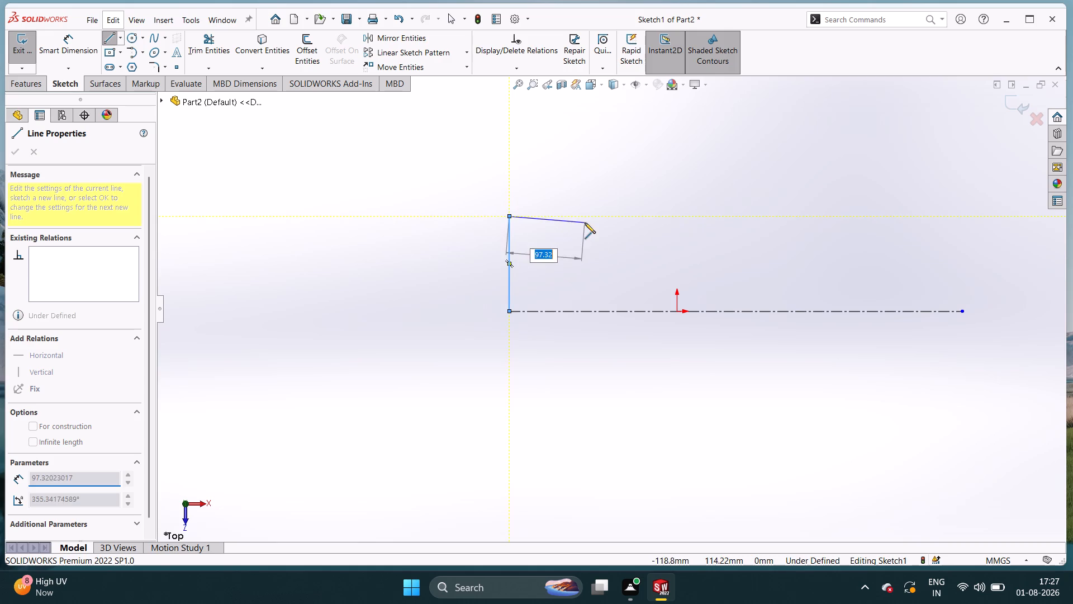
pyautogui.click(596, 214)
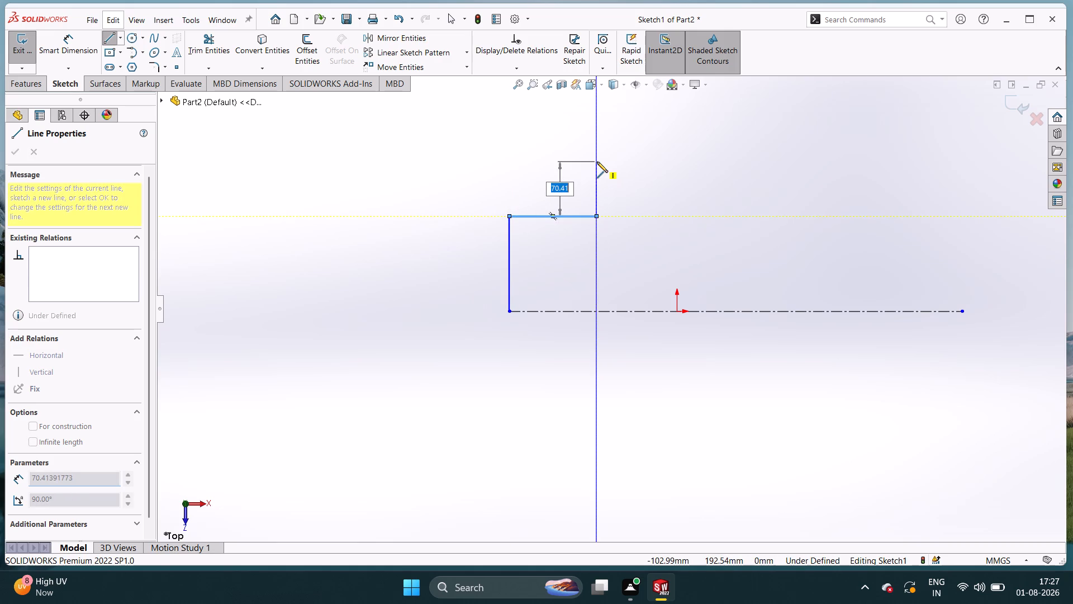
pyautogui.click(597, 162)
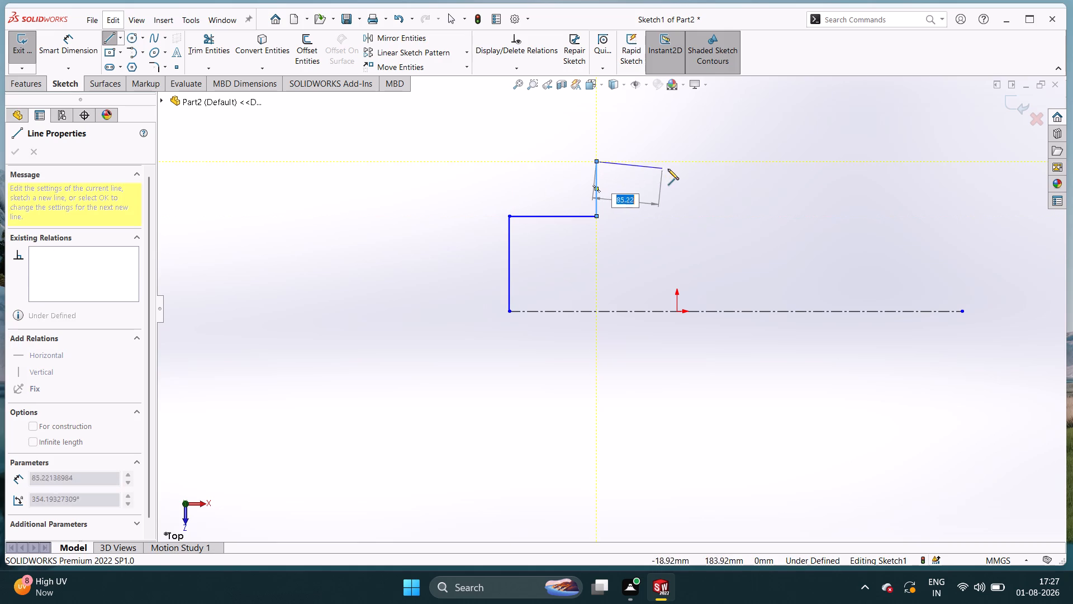
pyautogui.click(679, 163)
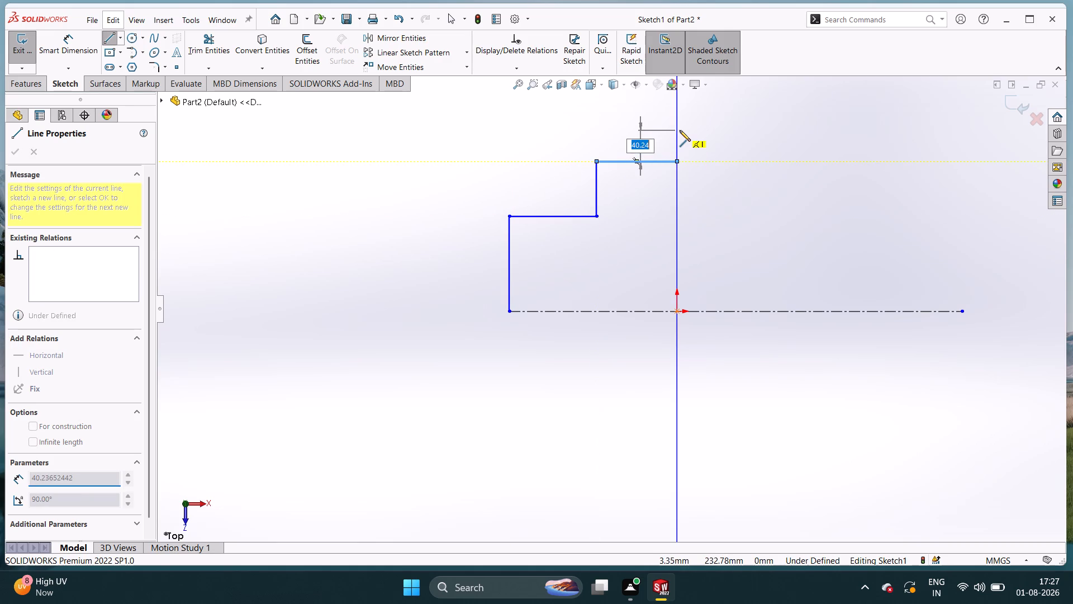
pyautogui.click(680, 130)
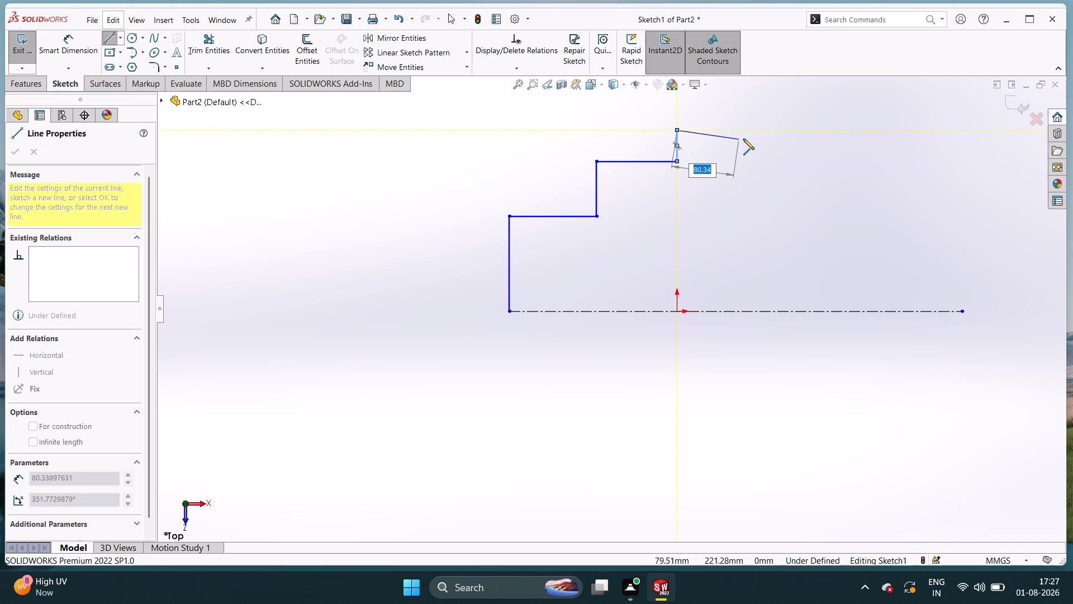
pyautogui.click(756, 130)
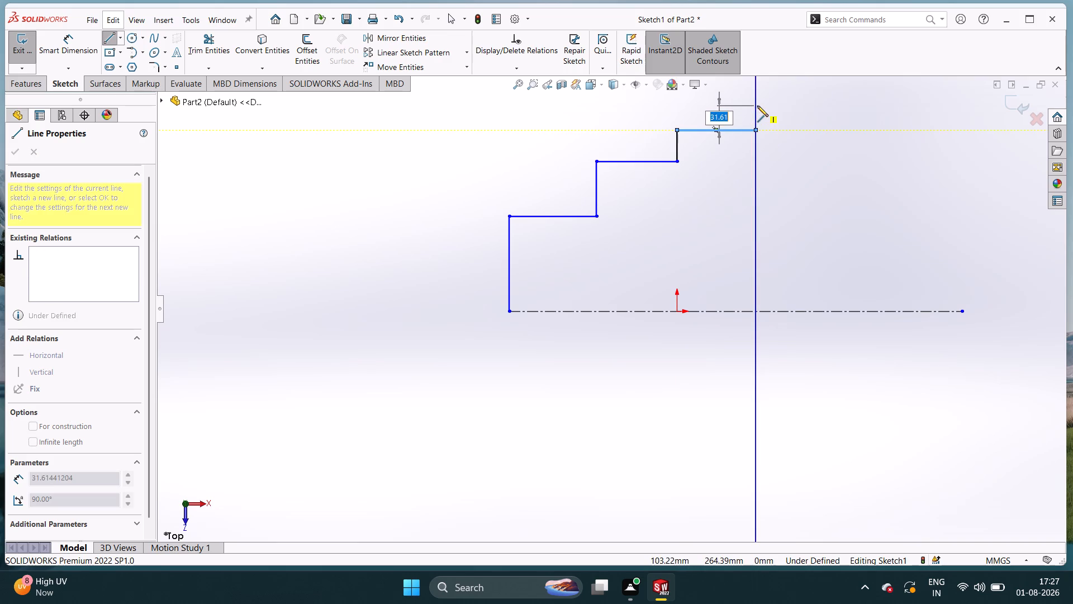
pyautogui.click(756, 99)
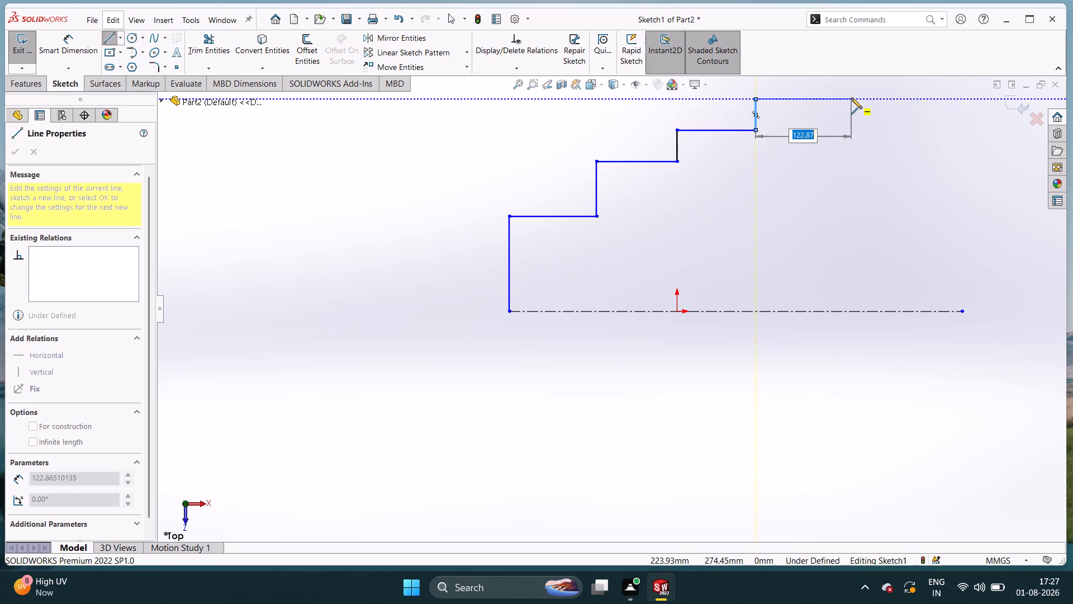
pyautogui.click(851, 98)
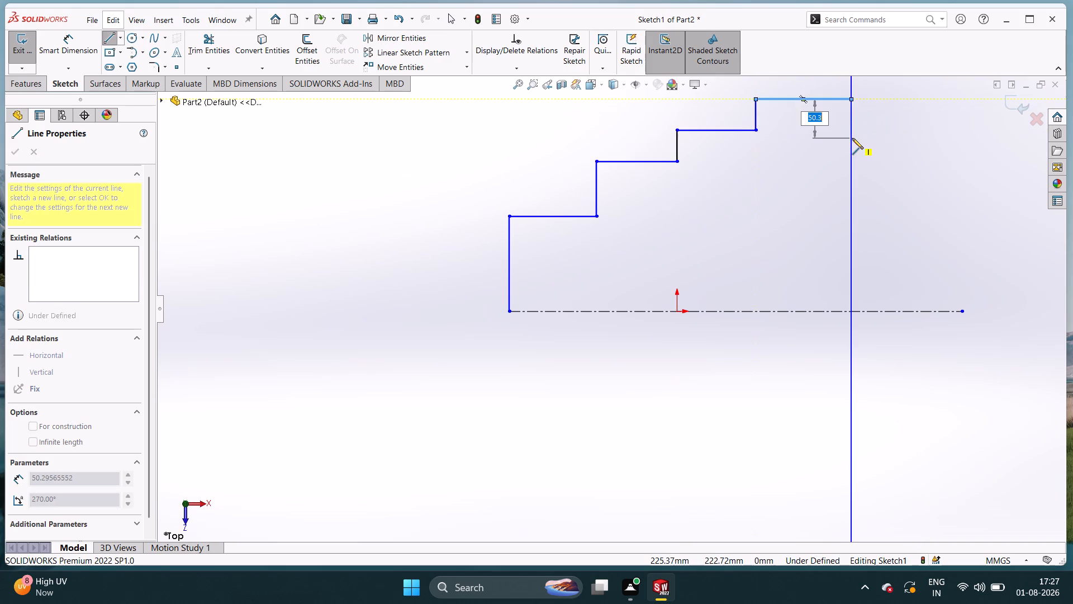
# Continue the outline down about 50 mm from the top tread's end, then step inward beneath the staircase to about 75 mm above the centerline.
pyautogui.click(852, 138)
pyautogui.click(792, 134)
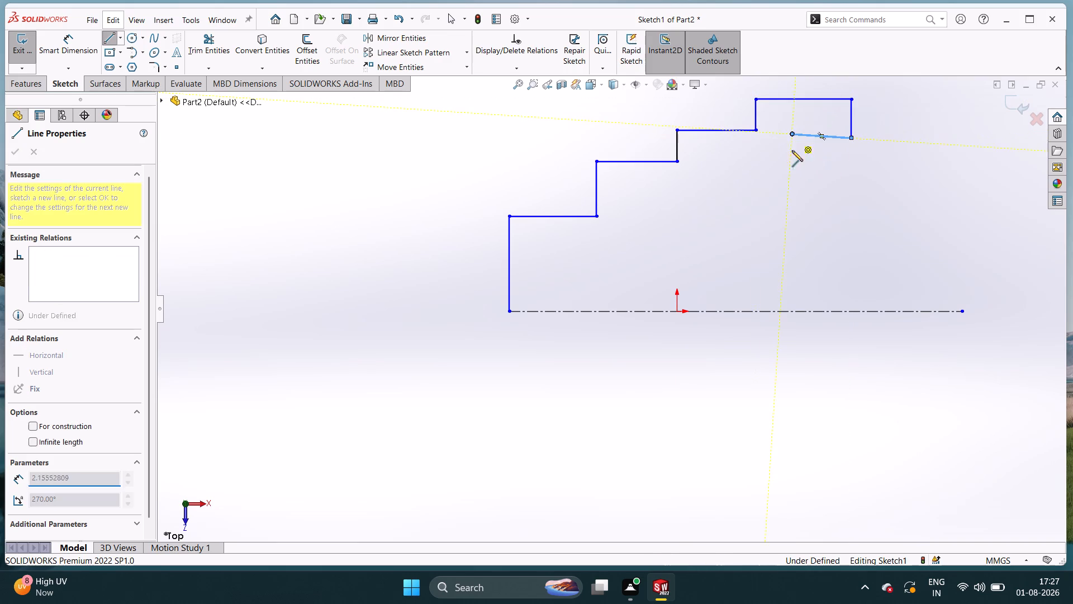
pyautogui.click(792, 156)
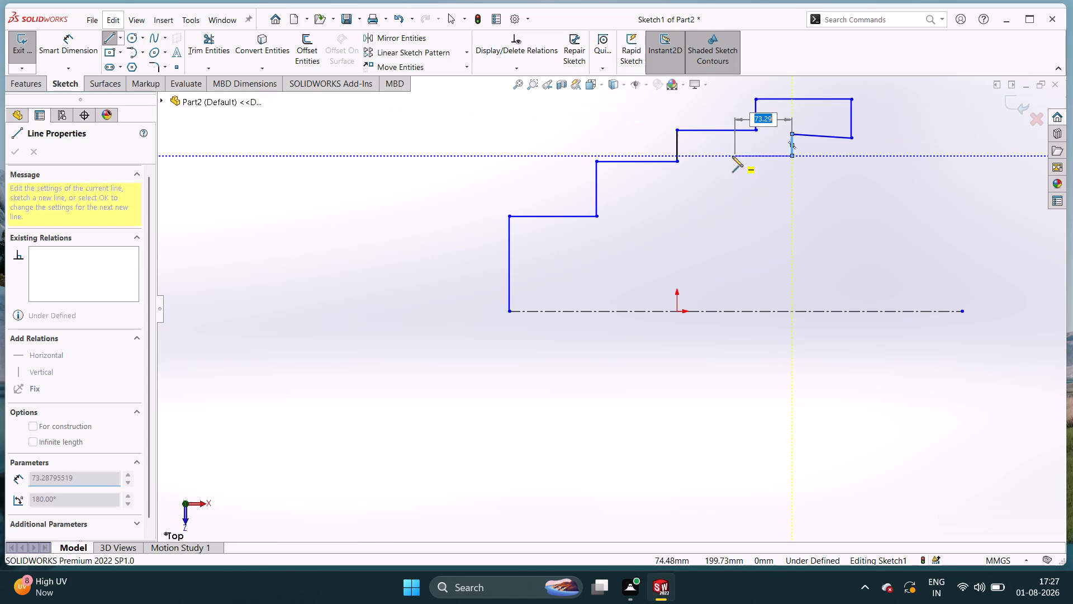
pyautogui.click(711, 157)
pyautogui.click(711, 198)
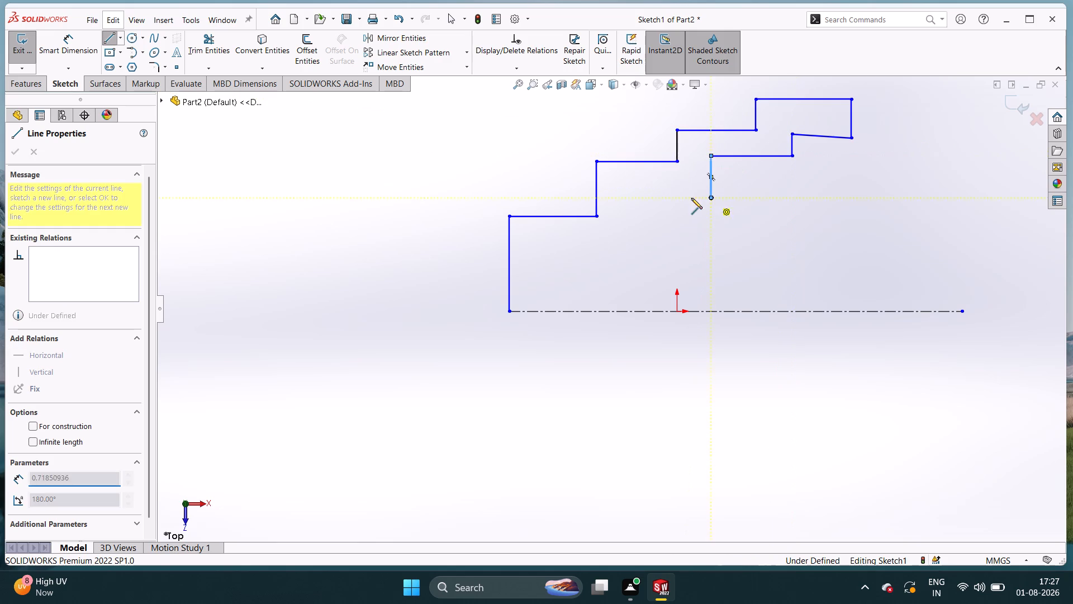
pyautogui.click(639, 195)
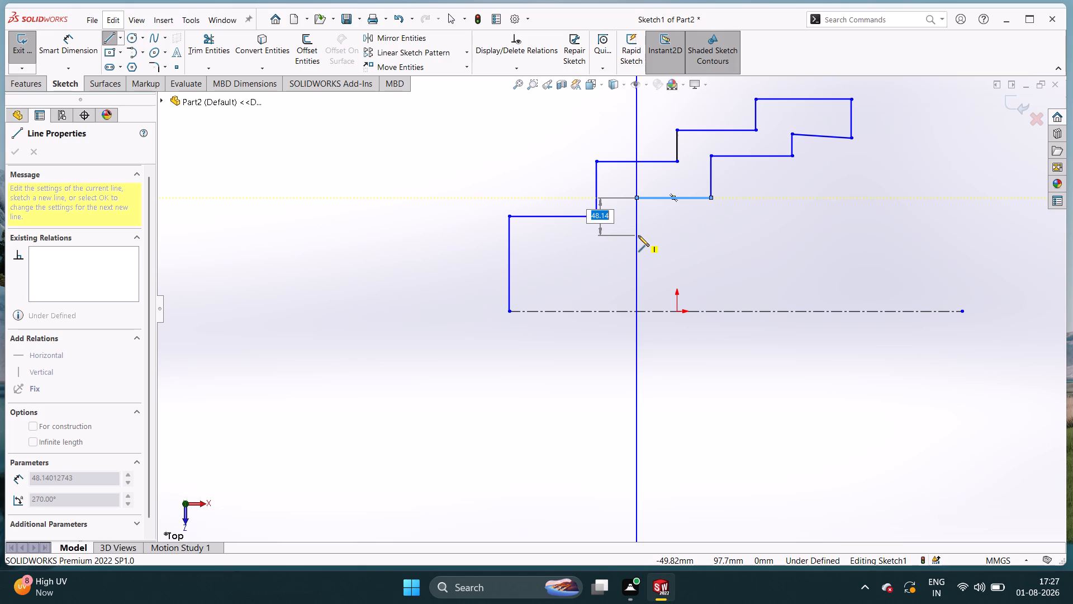
pyautogui.click(638, 255)
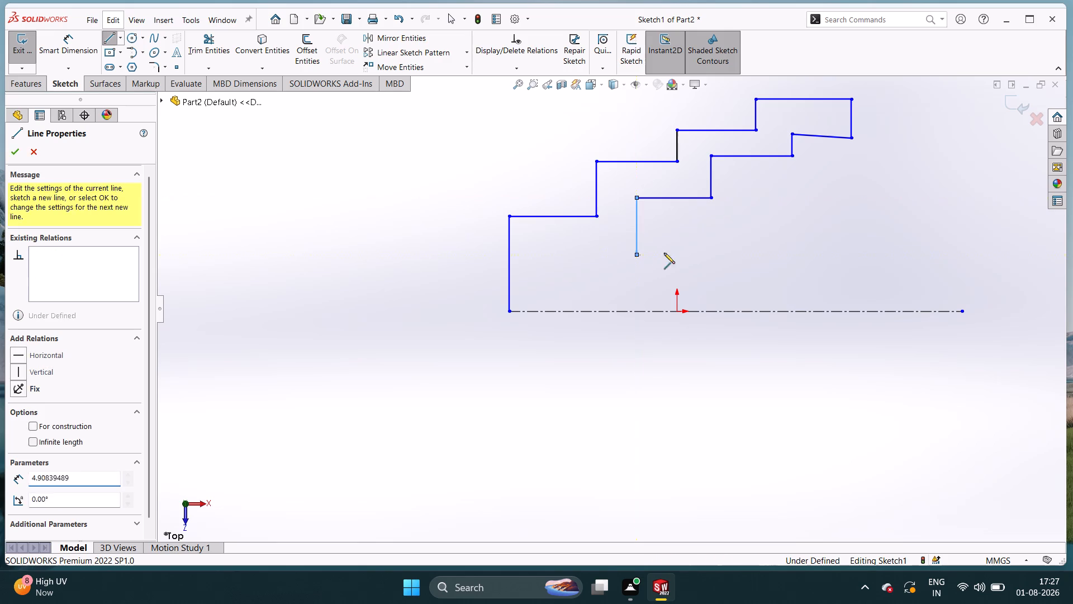
# Draw the base arm about 162 mm to the right, drop its end about 40 mm, and run a horizontal line back to the left vertical edge.
pyautogui.click(762, 253)
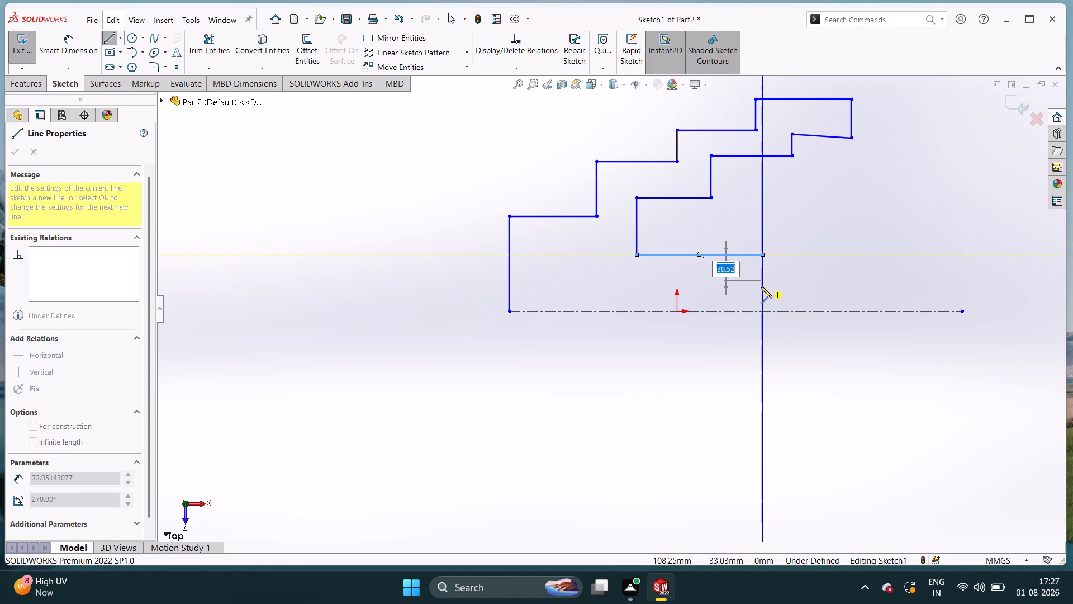
pyautogui.click(761, 287)
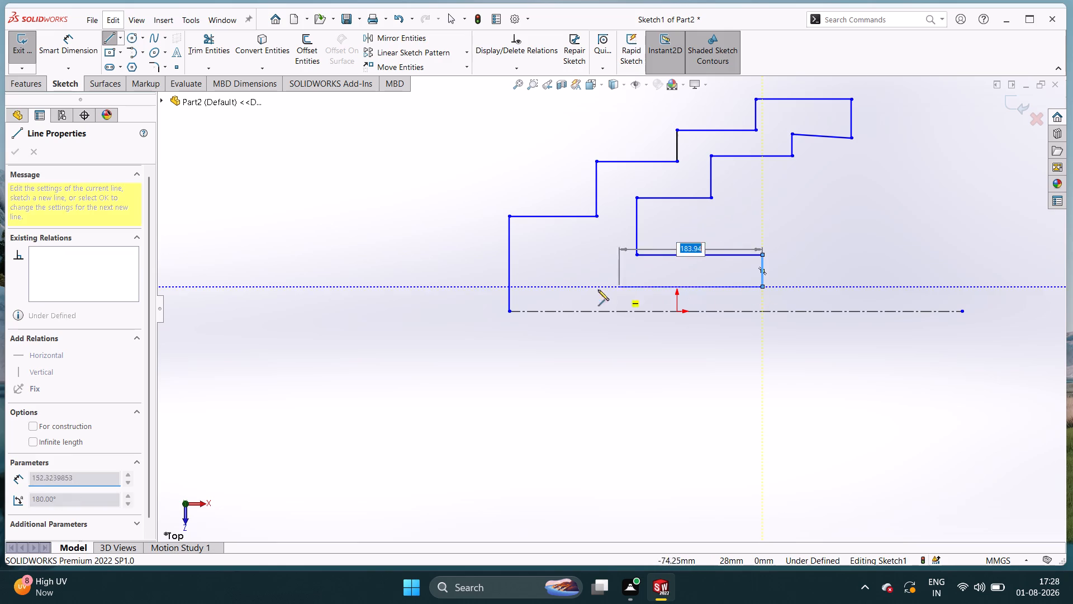
pyautogui.click(509, 284)
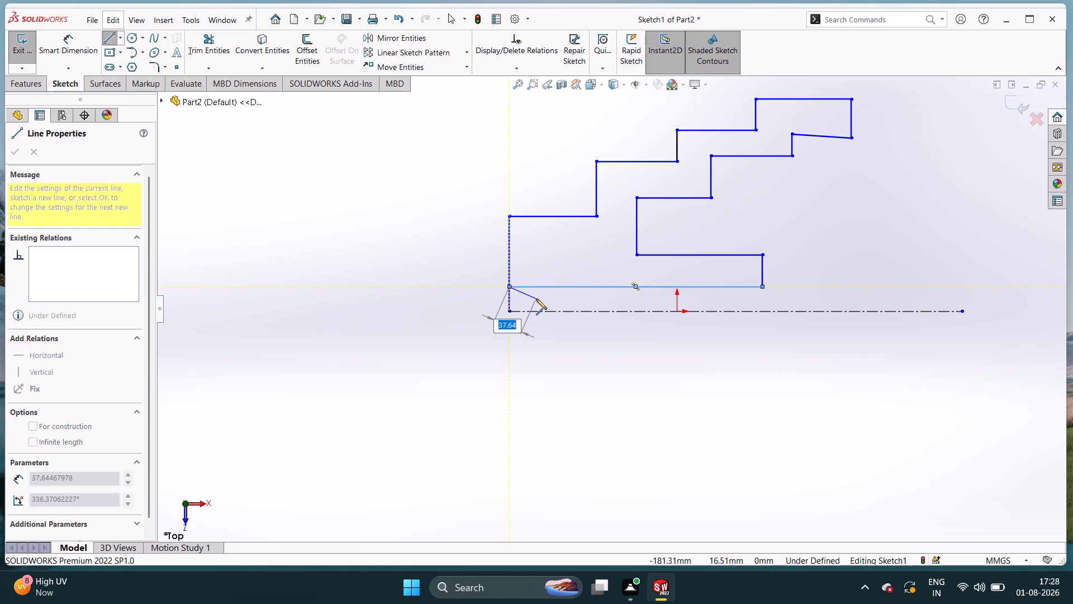
# Finish the line chain and trim the vertical stub between the profile's lower-left corner and the centerline.
pyautogui.rightClick(536, 299)
pyautogui.click(568, 307)
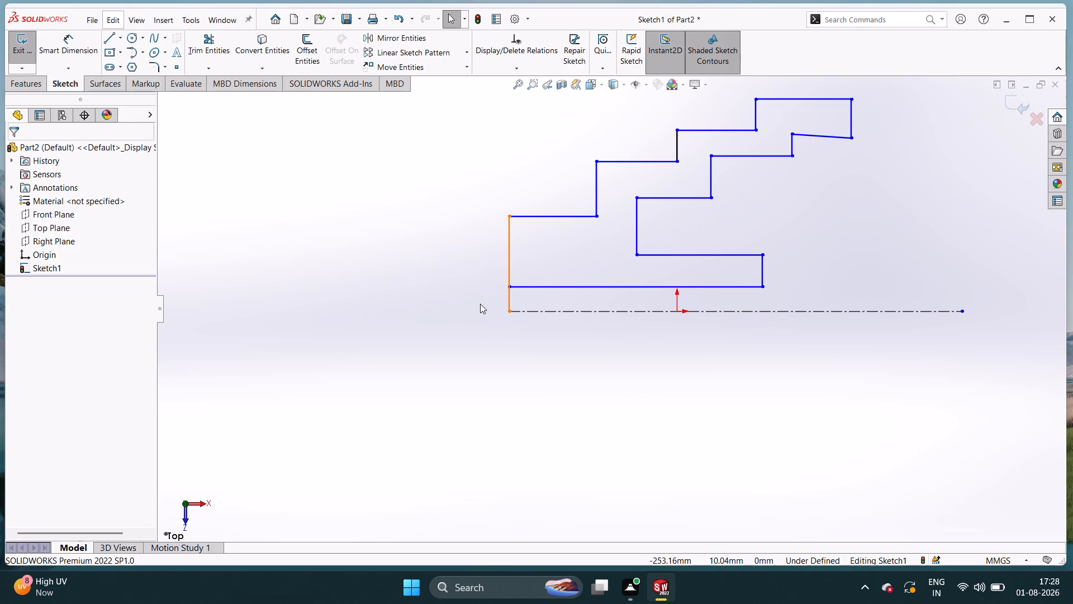
pyautogui.click(209, 45)
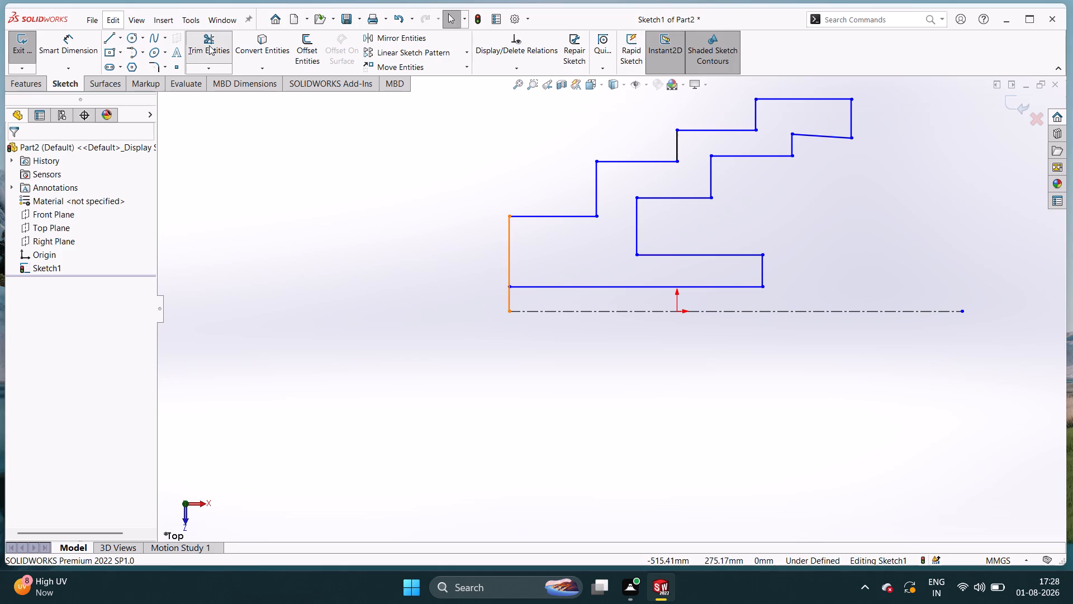
pyautogui.moveTo(513, 300); pyautogui.dragTo(464, 302)
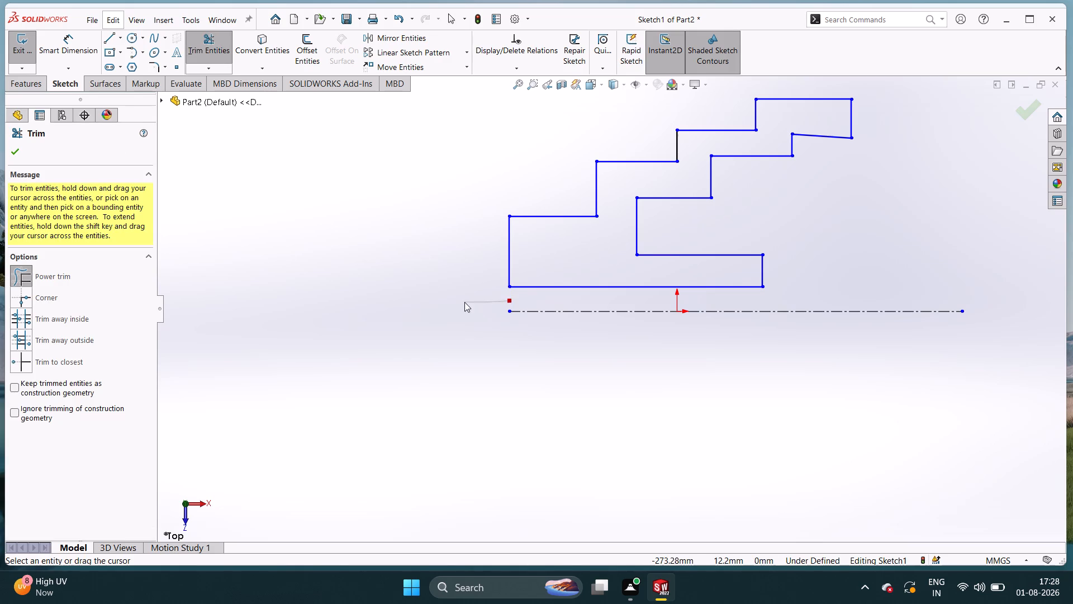
pyautogui.moveTo(464, 302); pyautogui.dragTo(463, 302)
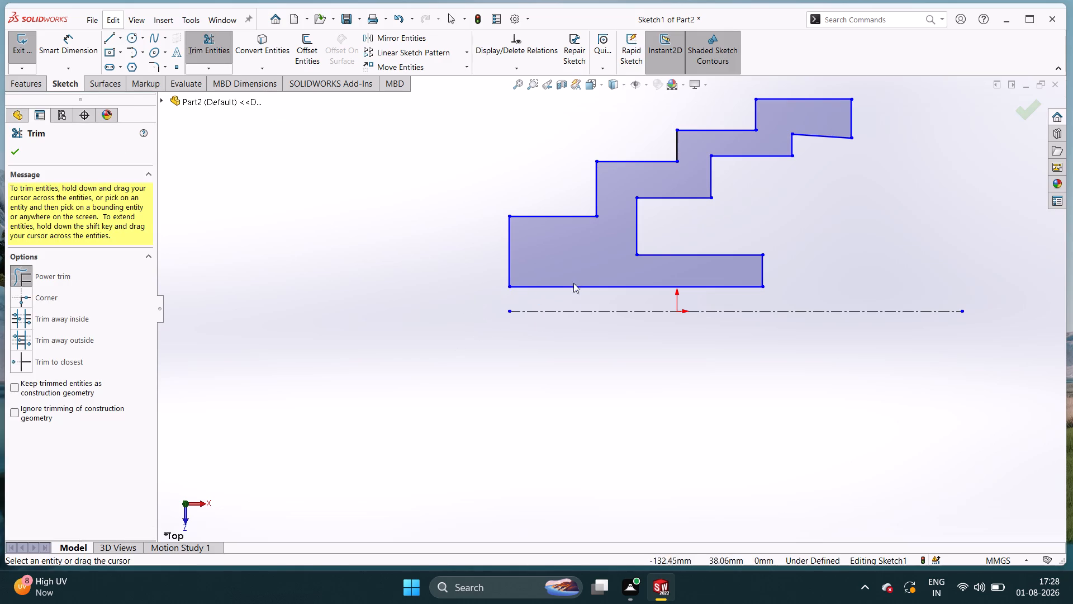
# Trim away the horizontal centerline below the stepped profile.
pyautogui.moveTo(574, 295); pyautogui.dragTo(590, 338)
pyautogui.click(590, 338)
# Dimension the profile's left vertical edge to 20 mm.
pyautogui.moveTo(446, 386); pyautogui.dragTo(383, 277, button='right')
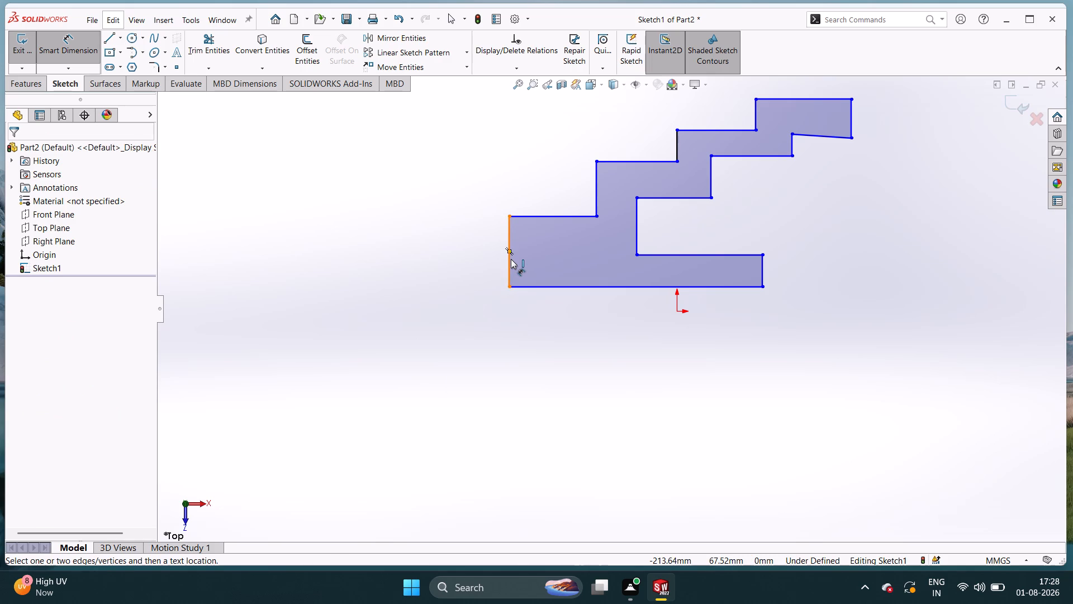
pyautogui.click(511, 259)
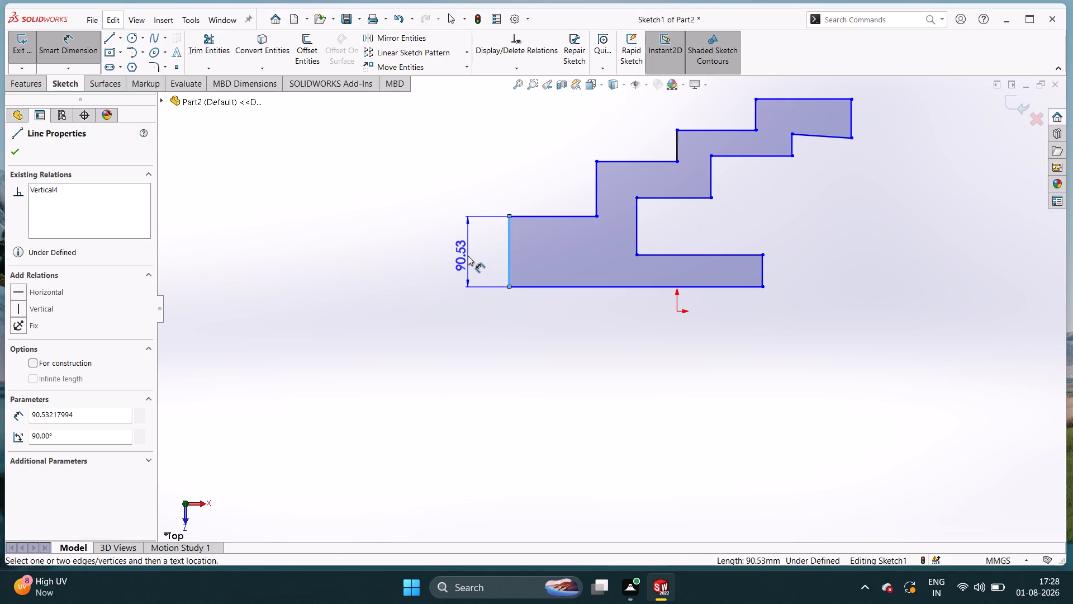
pyautogui.click(468, 256)
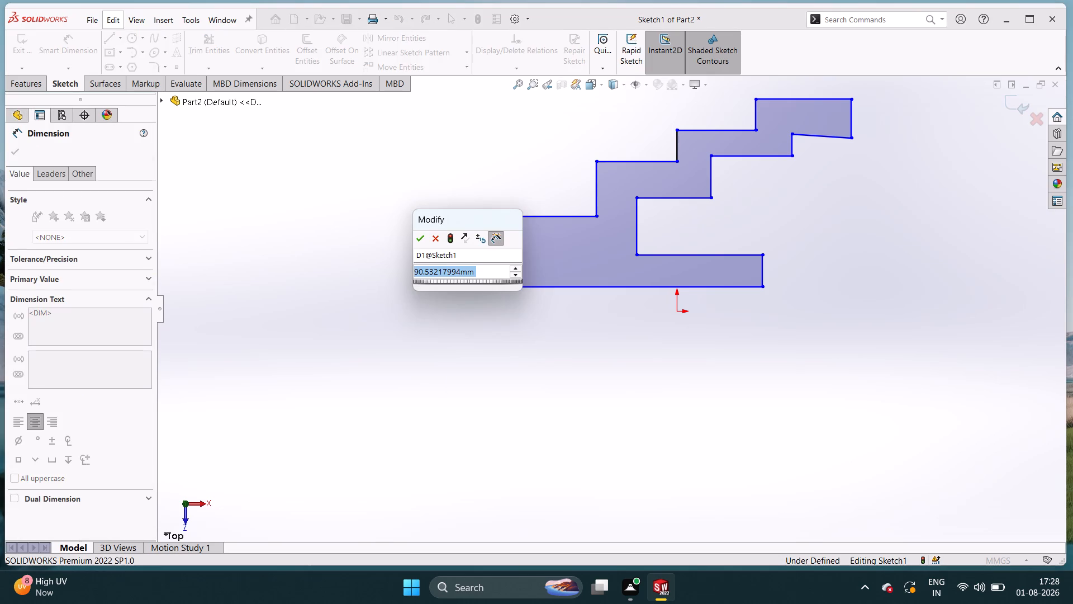
pyautogui.write('20')
pyautogui.press('Return')
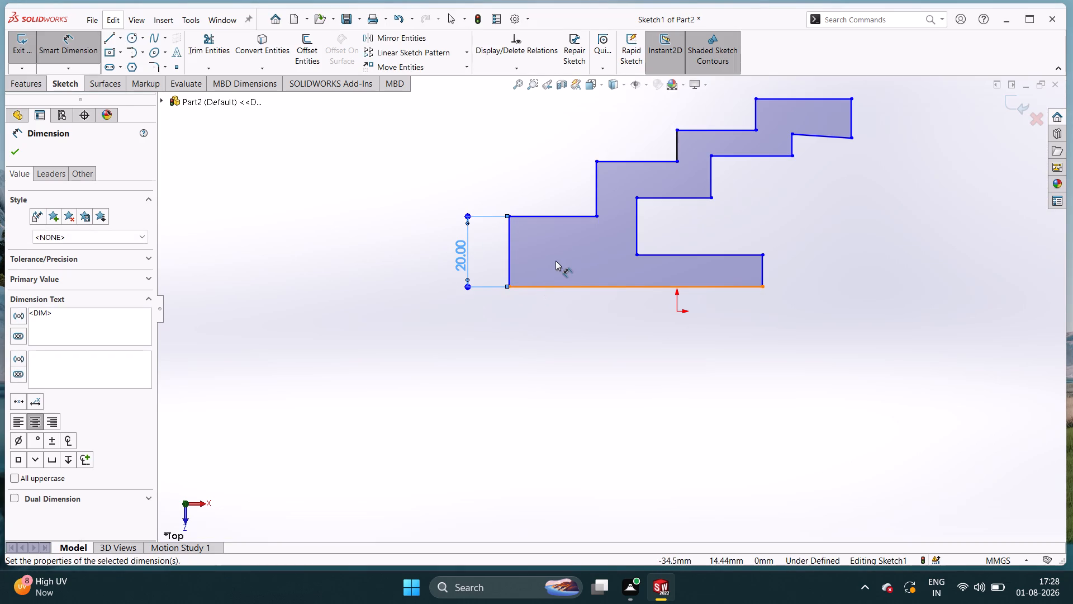
# Add a length dimension above the lowest tread of the staircase in the Top view.
pyautogui.moveTo(575, 213); pyautogui.dragTo(477, 292, button='middle')
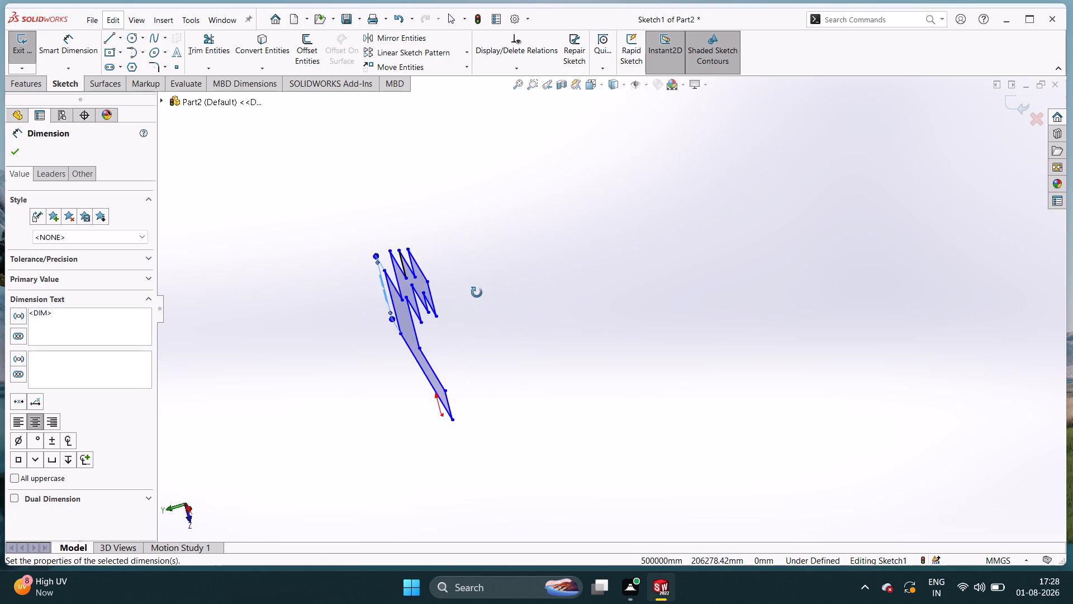
pyautogui.moveTo(477, 292); pyautogui.dragTo(643, 256, button='middle')
pyautogui.moveTo(651, 162); pyautogui.dragTo(692, 112, button='middle')
pyautogui.click(203, 505)
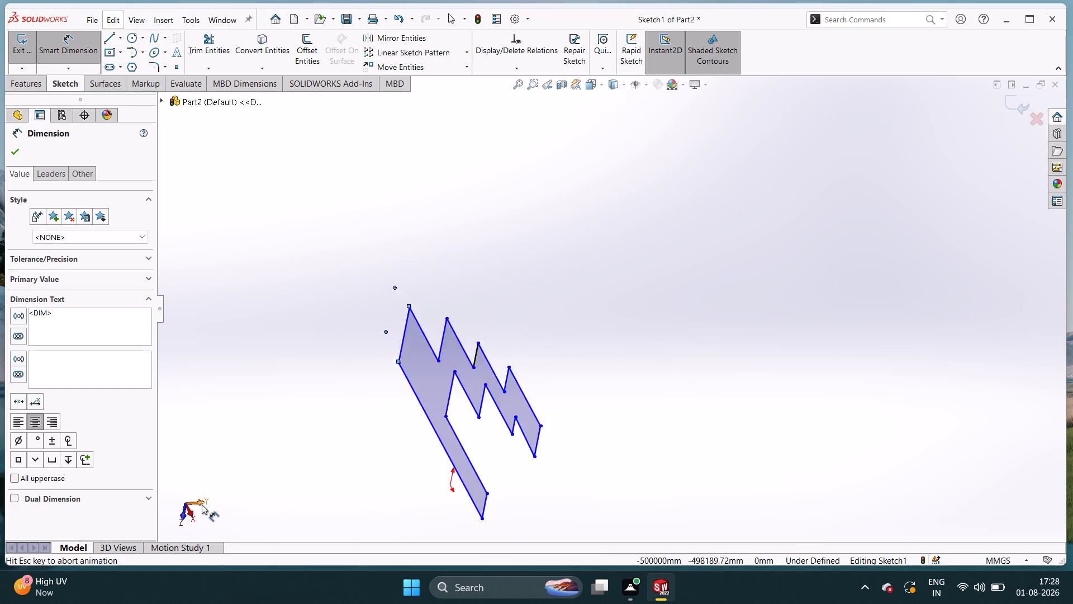
pyautogui.keyDown('ctrl'); pyautogui.moveTo(485, 371); pyautogui.dragTo(429, 451, button='middle'); pyautogui.keyUp('ctrl')
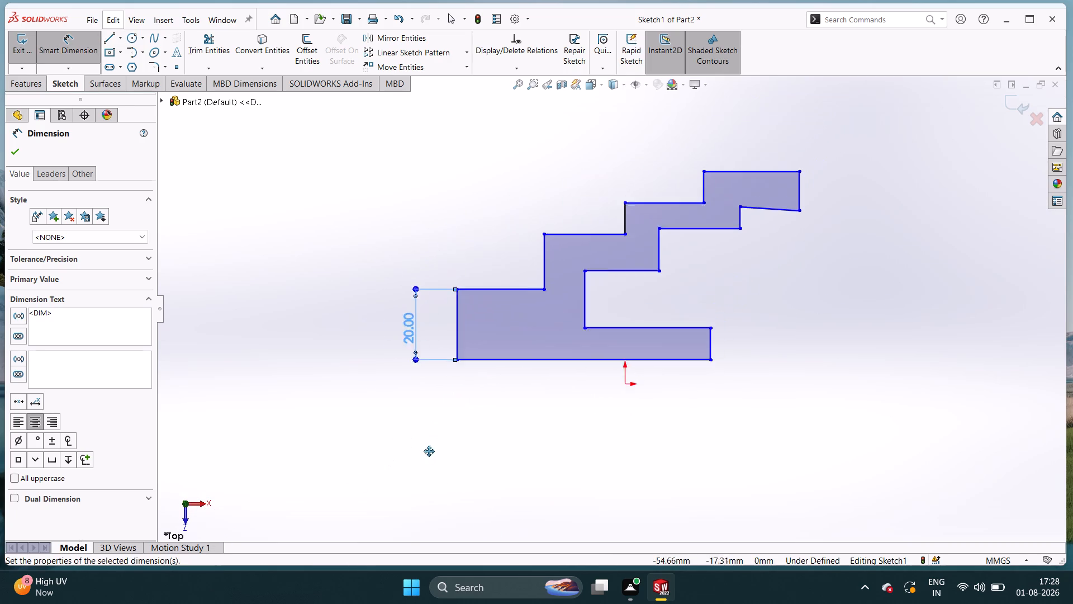
pyautogui.keyDown('ctrl'); pyautogui.moveTo(429, 451); pyautogui.dragTo(389, 500, button='middle'); pyautogui.keyUp('ctrl')
pyautogui.doubleClick(460, 346)
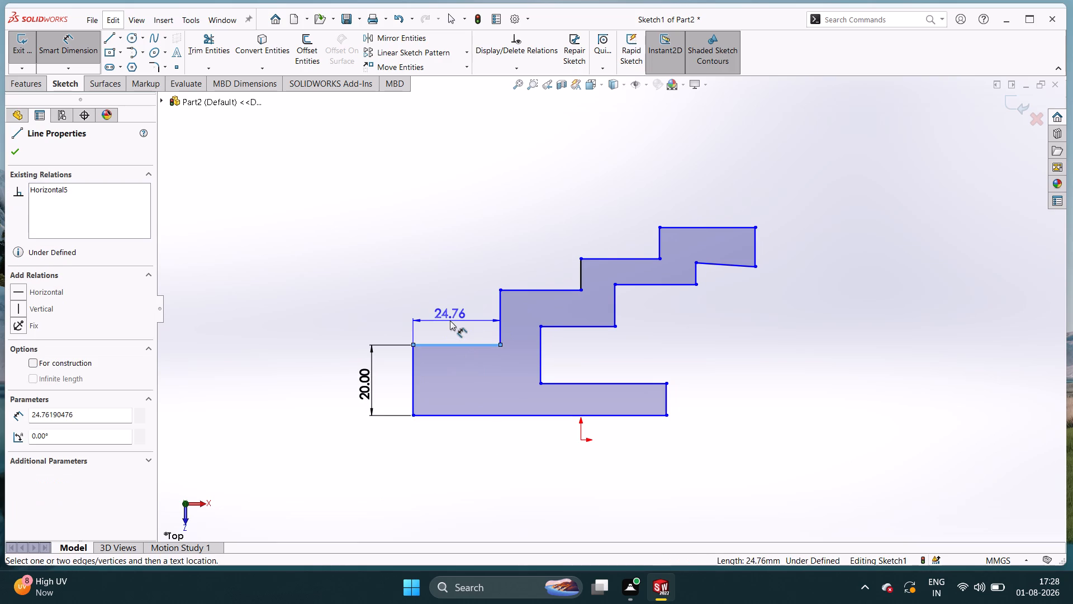
pyautogui.tripleClick(450, 320)
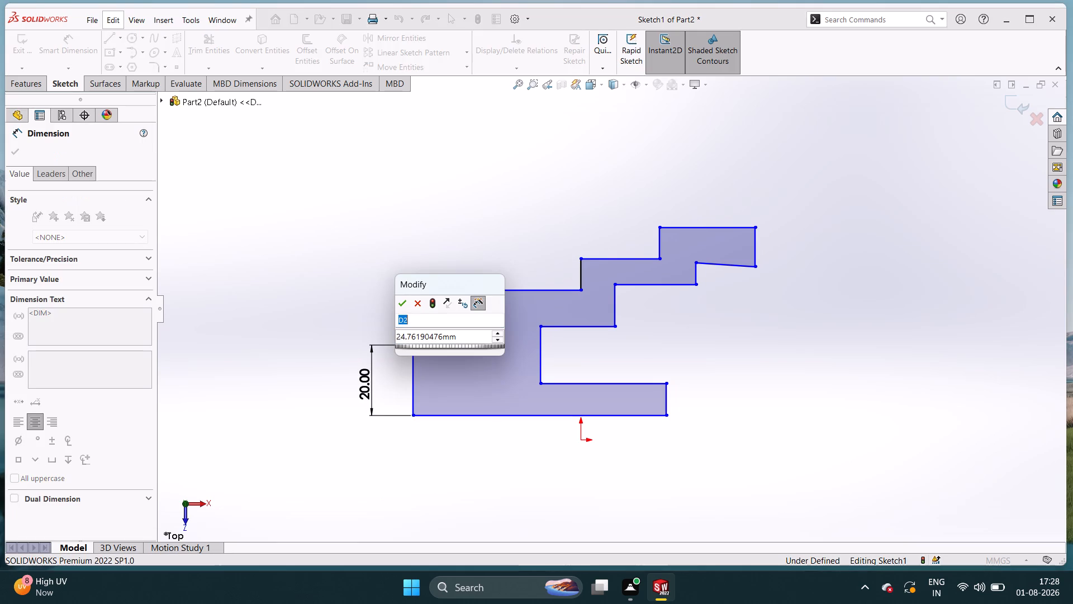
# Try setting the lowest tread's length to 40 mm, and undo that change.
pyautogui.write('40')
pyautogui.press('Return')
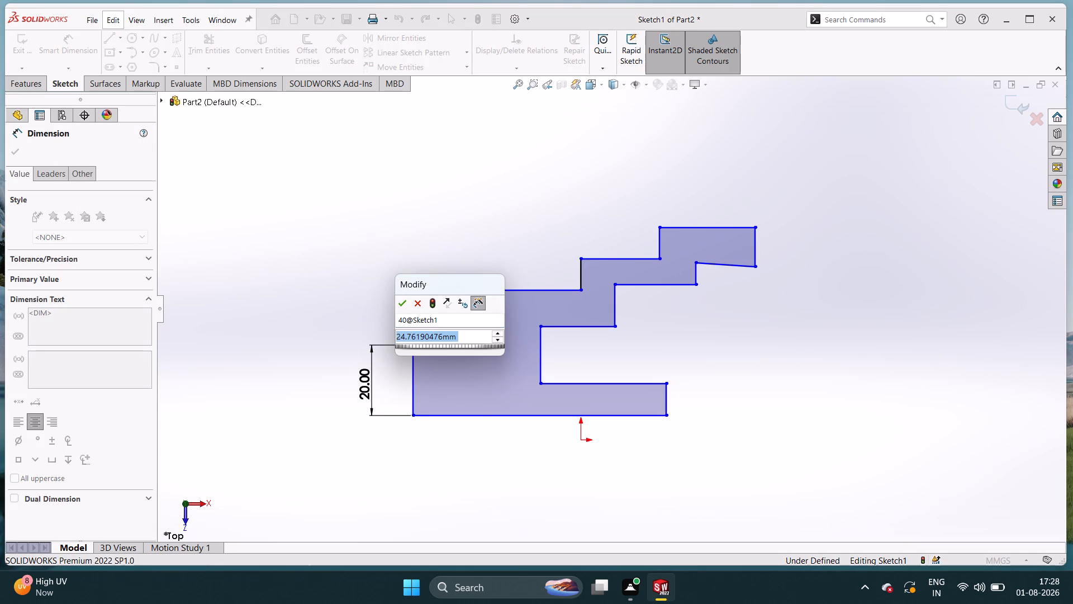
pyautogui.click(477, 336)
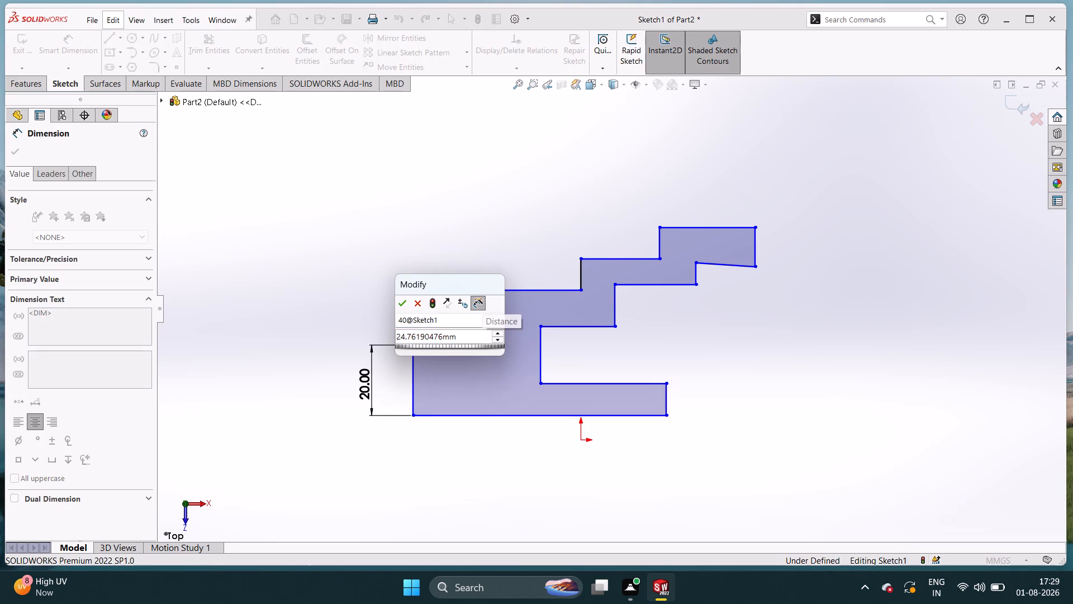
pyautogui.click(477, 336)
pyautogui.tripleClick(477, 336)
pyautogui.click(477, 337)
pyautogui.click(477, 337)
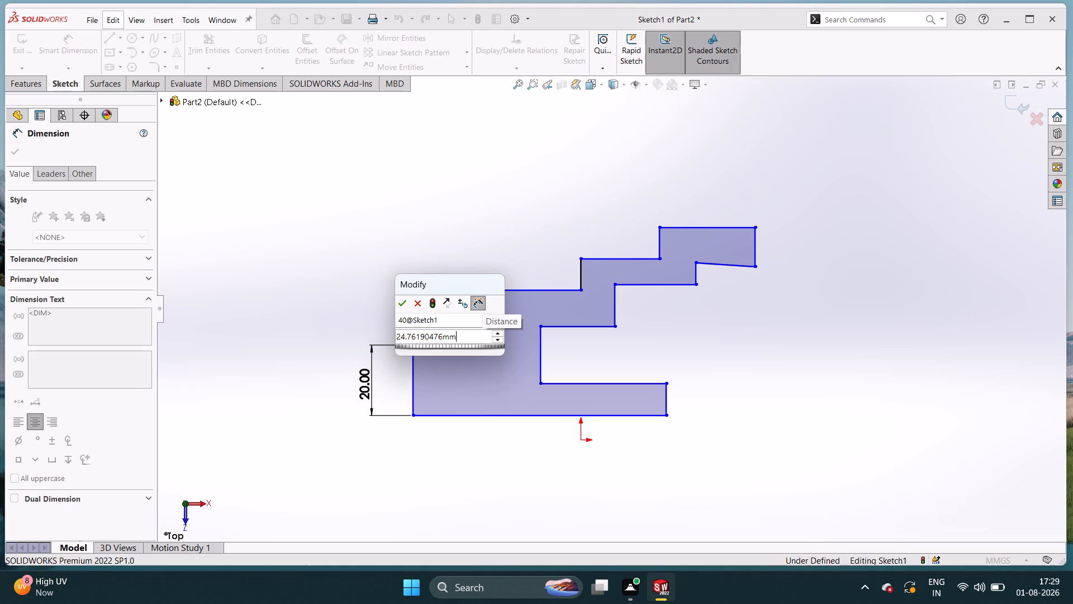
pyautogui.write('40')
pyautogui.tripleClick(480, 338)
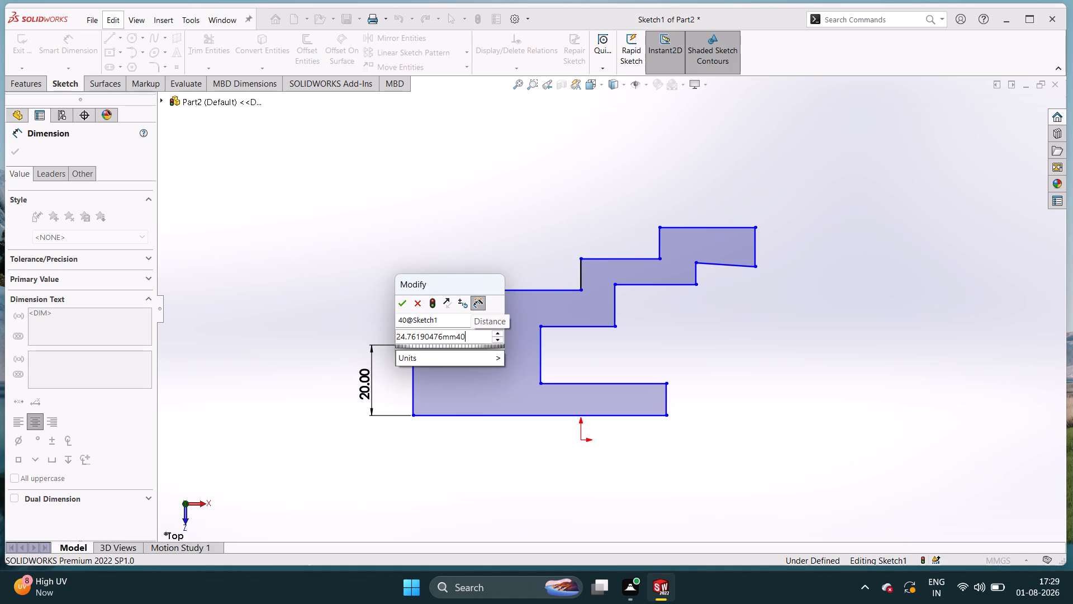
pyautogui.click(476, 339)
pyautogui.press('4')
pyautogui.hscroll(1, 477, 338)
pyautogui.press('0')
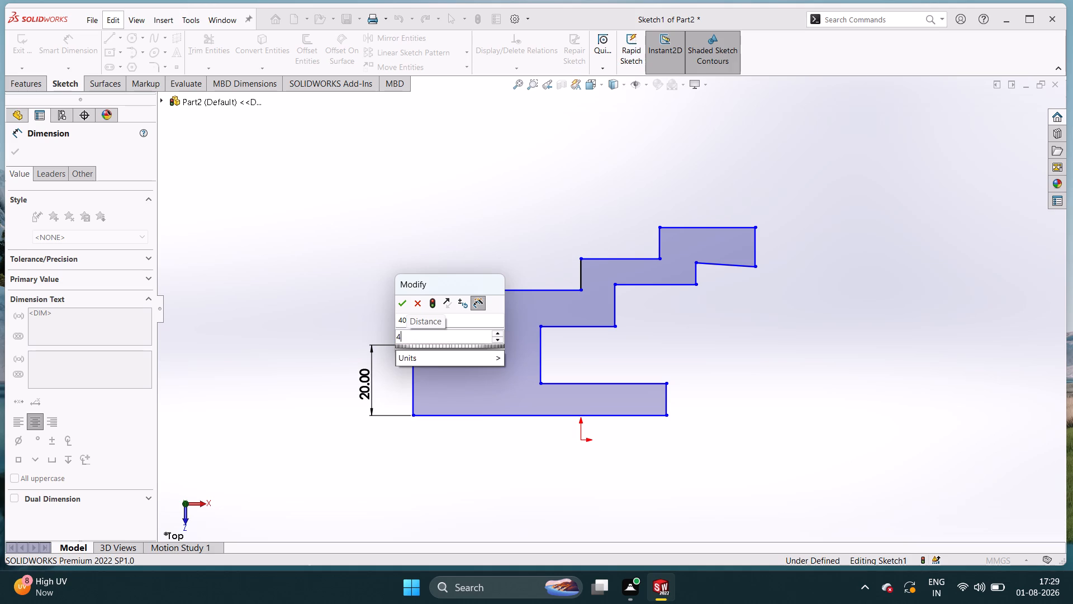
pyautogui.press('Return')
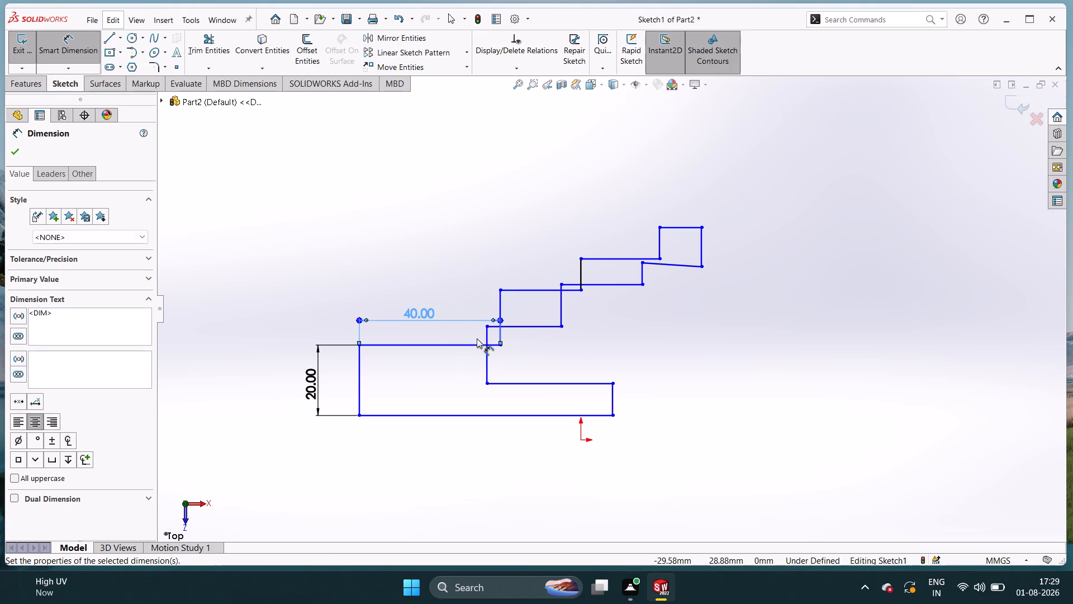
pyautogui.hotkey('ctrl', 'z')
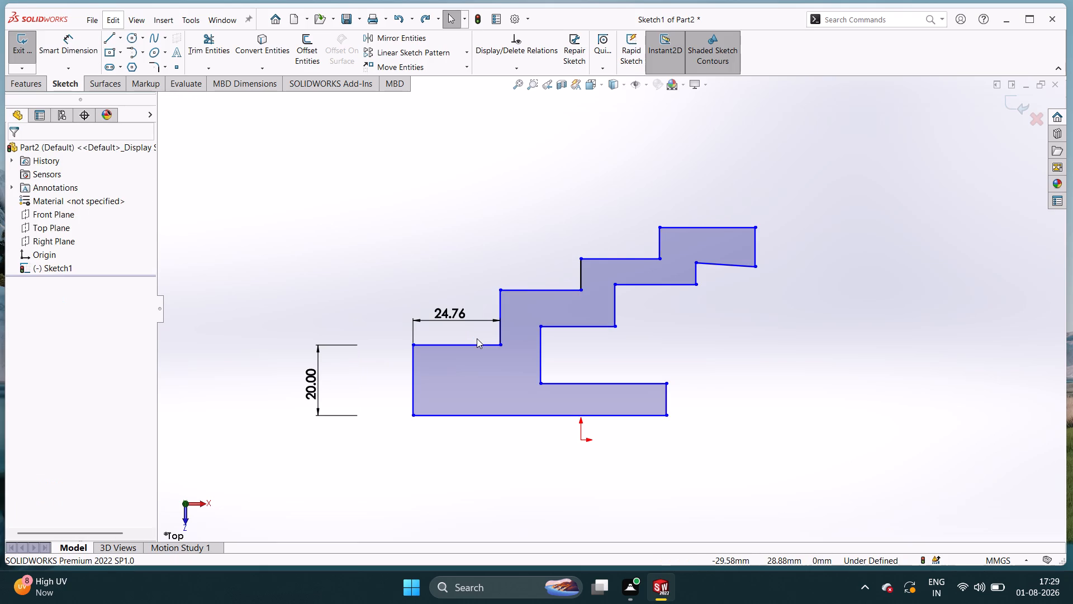
# Dimension the top tread of the staircase to 40 mm, placing the dimension above it.
pyautogui.click(730, 225)
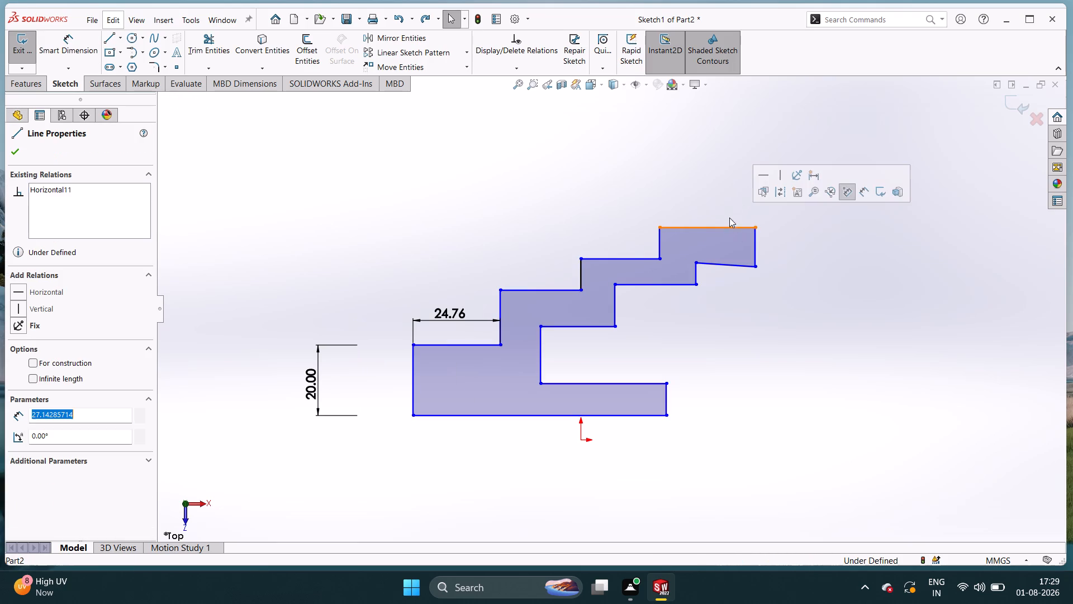
pyautogui.click(702, 228)
pyautogui.moveTo(699, 208); pyautogui.dragTo(678, 125, button='right')
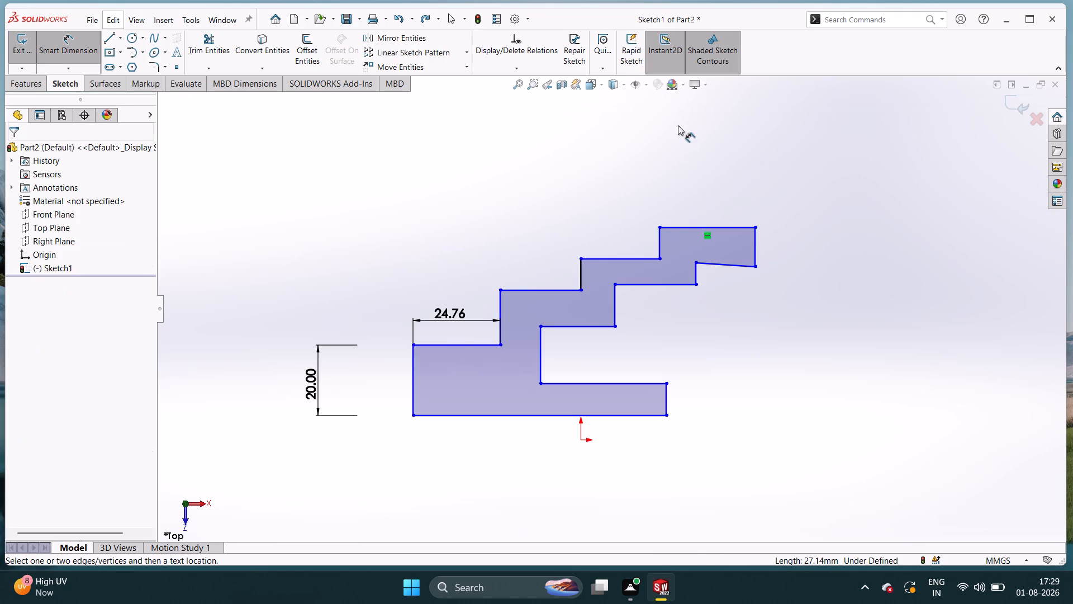
pyautogui.moveTo(678, 125); pyautogui.dragTo(677, 124, button='right')
pyautogui.rightClick(705, 227)
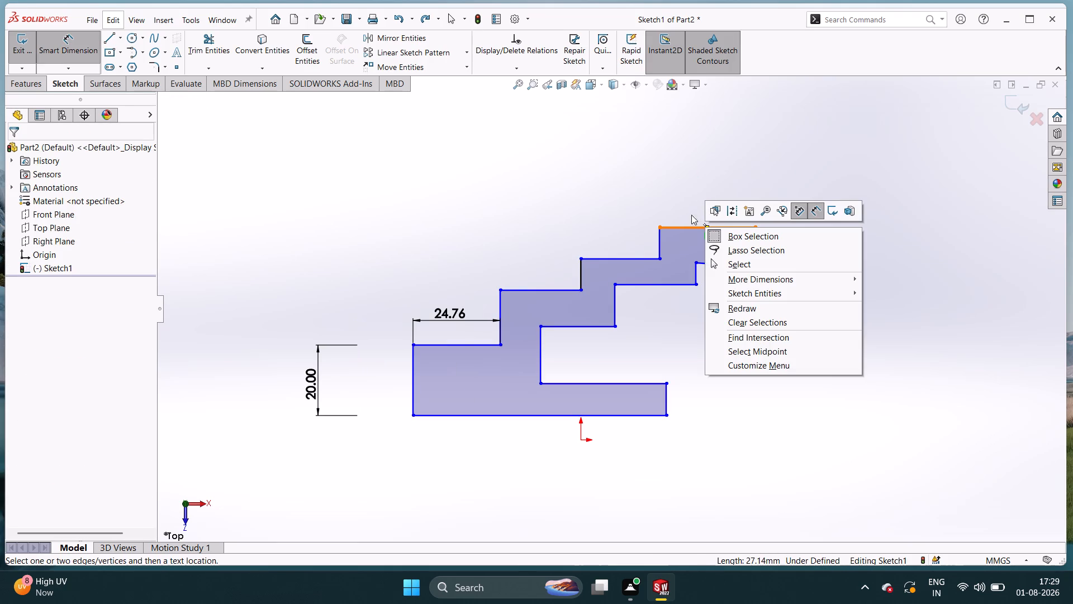
pyautogui.moveTo(690, 221); pyautogui.dragTo(692, 211)
pyautogui.moveTo(689, 176); pyautogui.dragTo(686, 165)
pyautogui.click(684, 160)
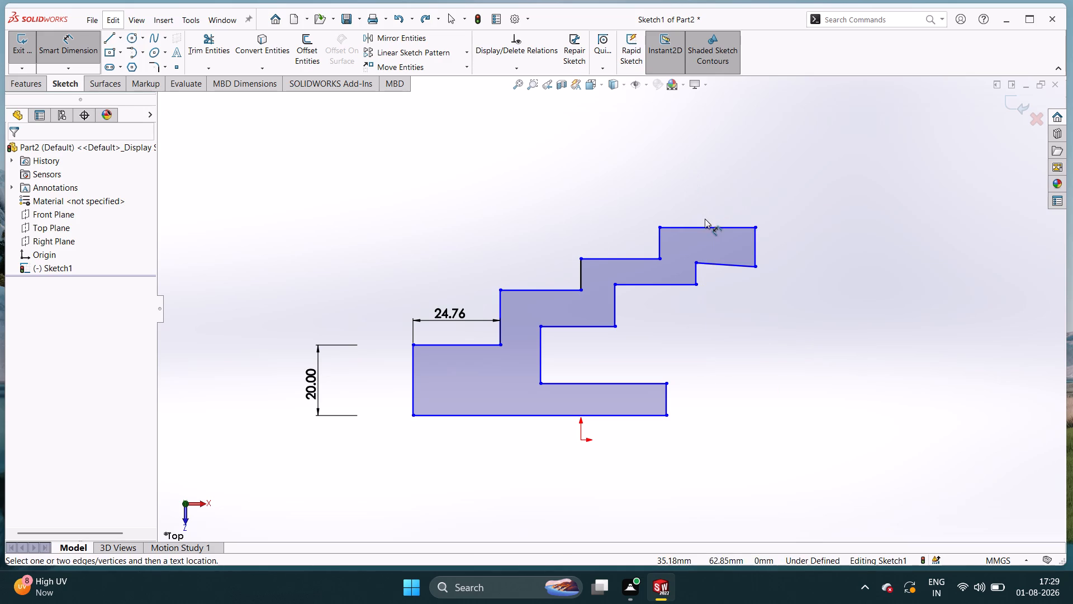
pyautogui.moveTo(704, 225); pyautogui.dragTo(706, 211)
pyautogui.moveTo(691, 172); pyautogui.dragTo(689, 161)
pyautogui.doubleClick(689, 161)
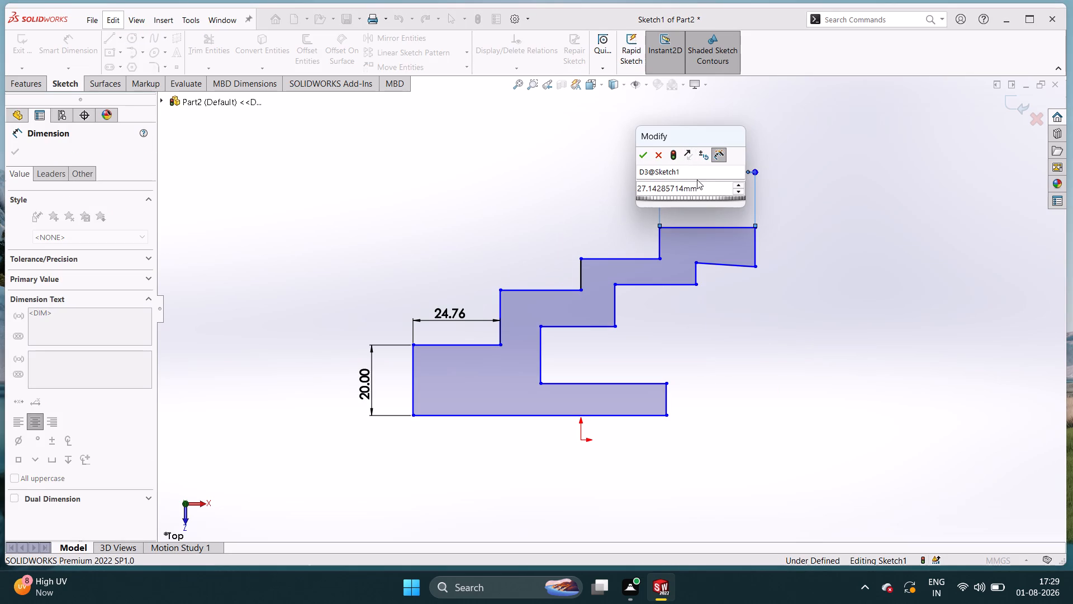
pyautogui.doubleClick(705, 191)
pyautogui.write('40')
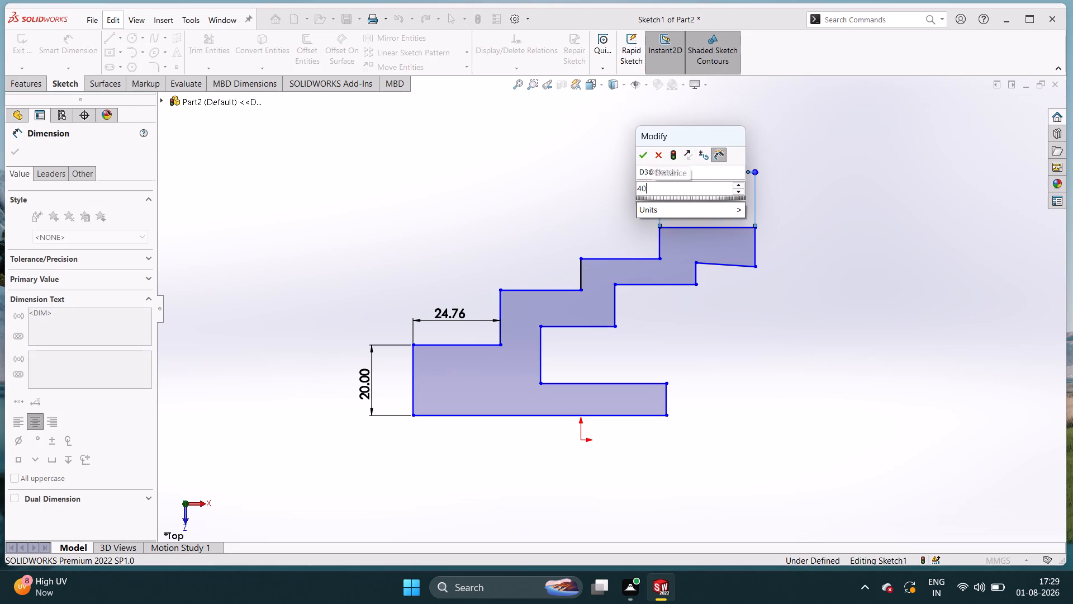
pyautogui.press('Return')
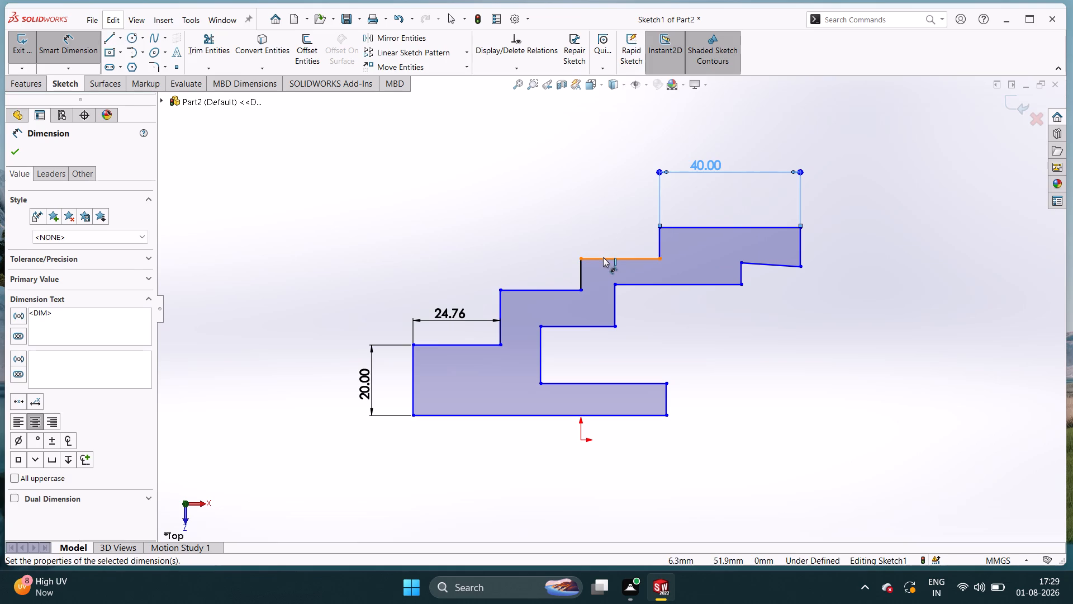
# Dimension the tread just below the top one to 40 mm.
pyautogui.click(603, 257)
pyautogui.click(602, 242)
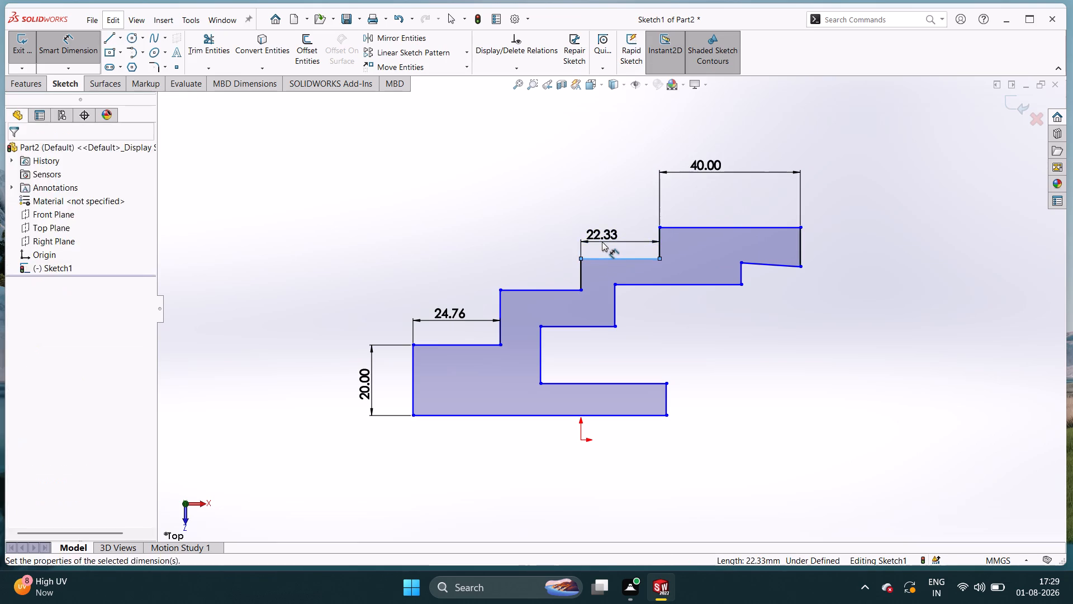
pyautogui.write('40')
pyautogui.press('Return')
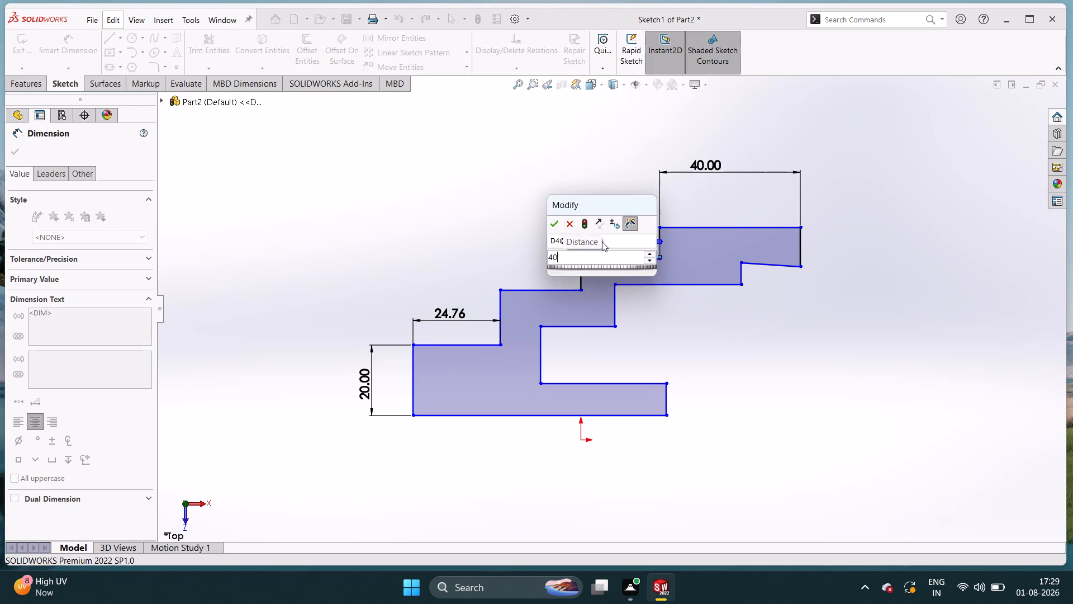
# Add a length dimension above the second-lowest tread, keeping the sketch open for editing.
pyautogui.click(516, 287)
pyautogui.doubleClick(516, 270)
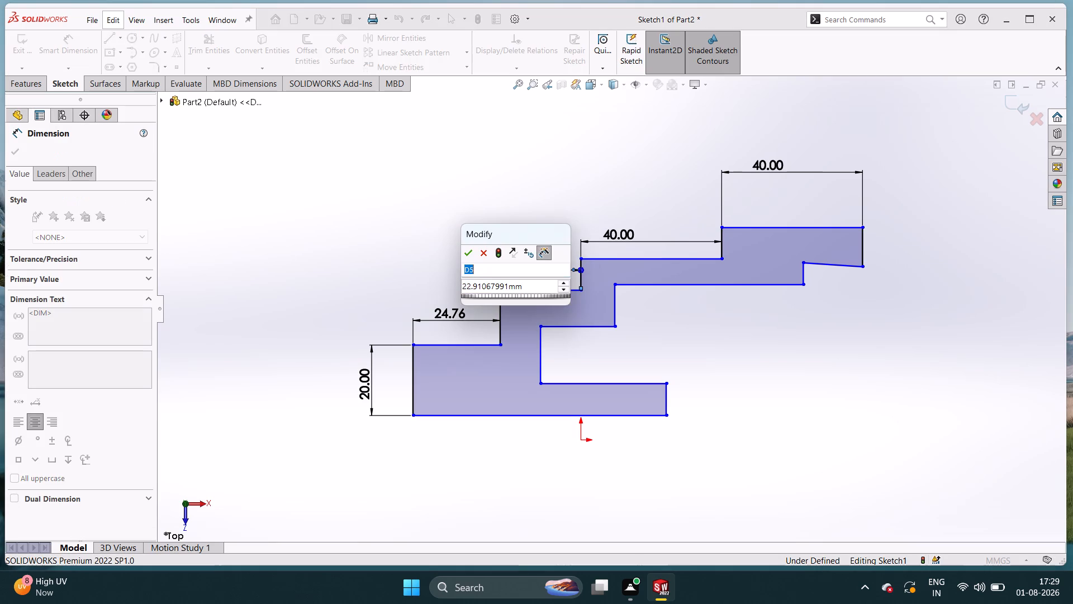
pyautogui.click(528, 284)
pyautogui.click(528, 284)
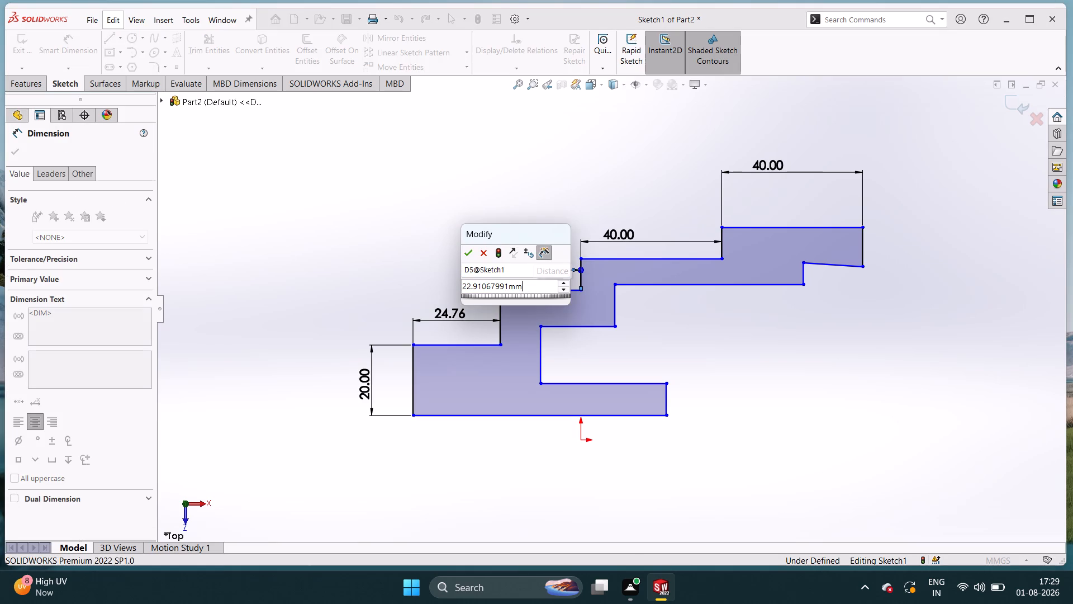
pyautogui.click(527, 284)
pyautogui.click(527, 284)
pyautogui.moveTo(527, 284); pyautogui.dragTo(487, 310)
pyautogui.doubleClick(487, 310)
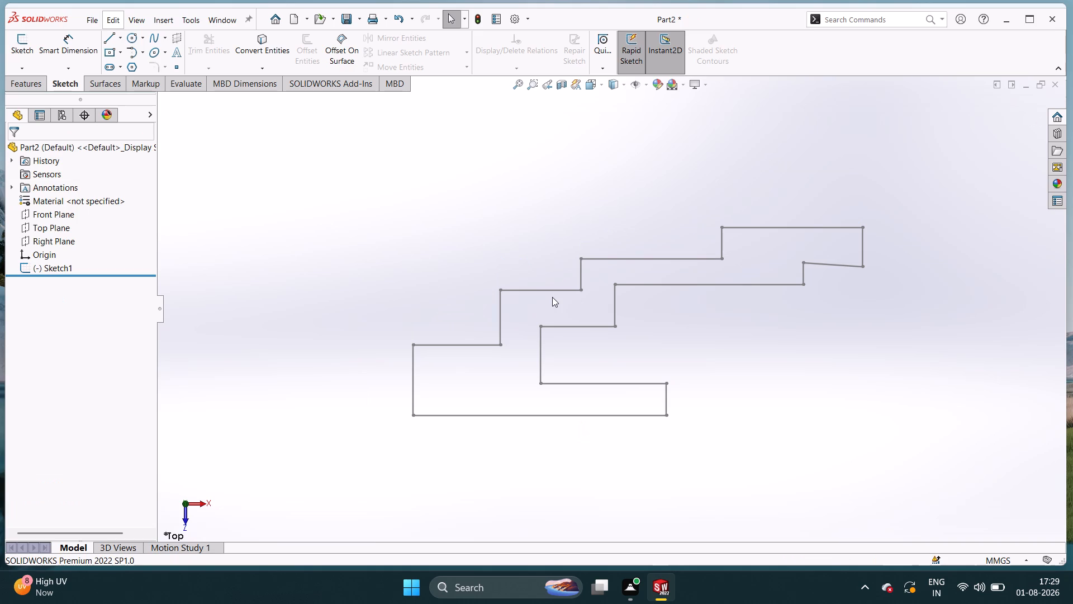
pyautogui.hotkey('ctrl', 'z')
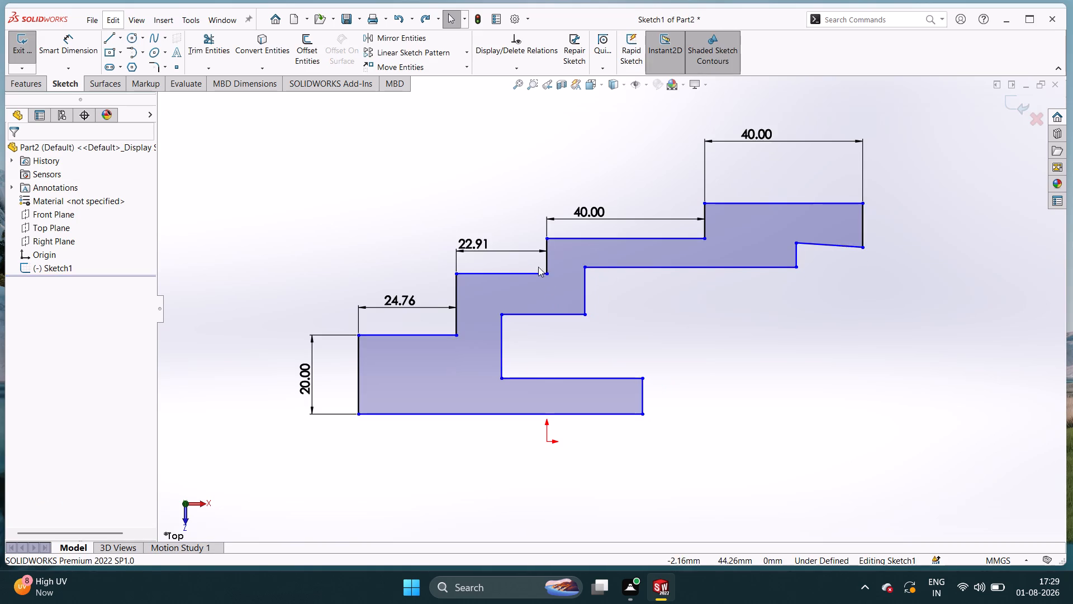
# Set the second-lowest tread's length to 40 mm.
pyautogui.doubleClick(482, 249)
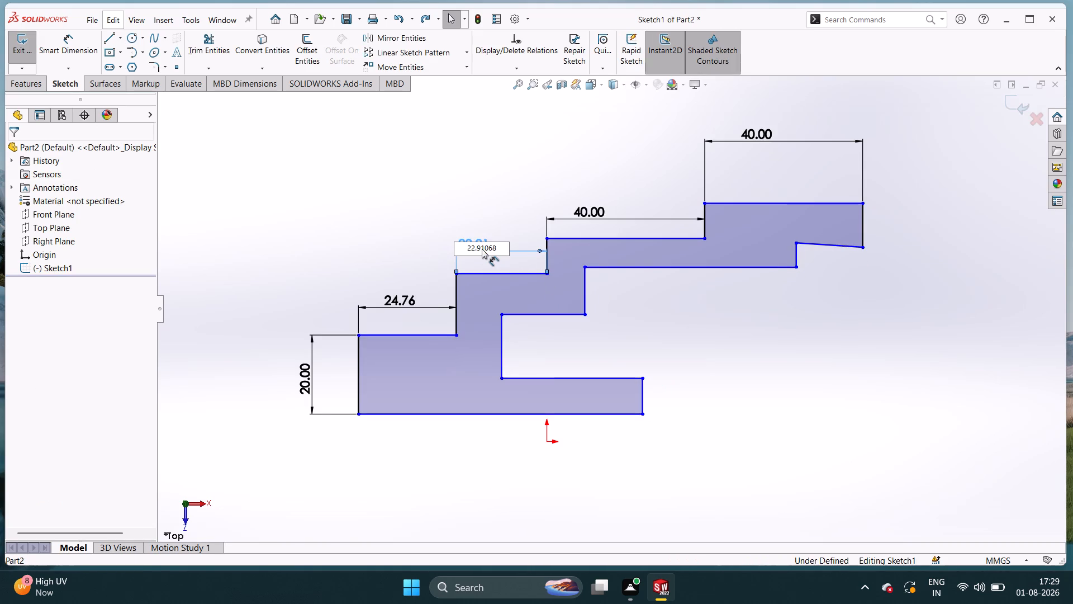
pyautogui.click(501, 248)
pyautogui.press('BackSpace')
pyautogui.press('BackSpace')
pyautogui.press('BackSpace')
pyautogui.press('BackSpace')
pyautogui.press('BackSpace')
pyautogui.press('BackSpace')
pyautogui.press('BackSpace')
pyautogui.press('BackSpace')
pyautogui.press('BackSpace')
pyautogui.press('BackSpace')
pyautogui.press('BackSpace')
pyautogui.press('BackSpace')
pyautogui.press('BackSpace')
pyautogui.press('BackSpace')
pyautogui.press('BackSpace')
pyautogui.press('BackSpace')
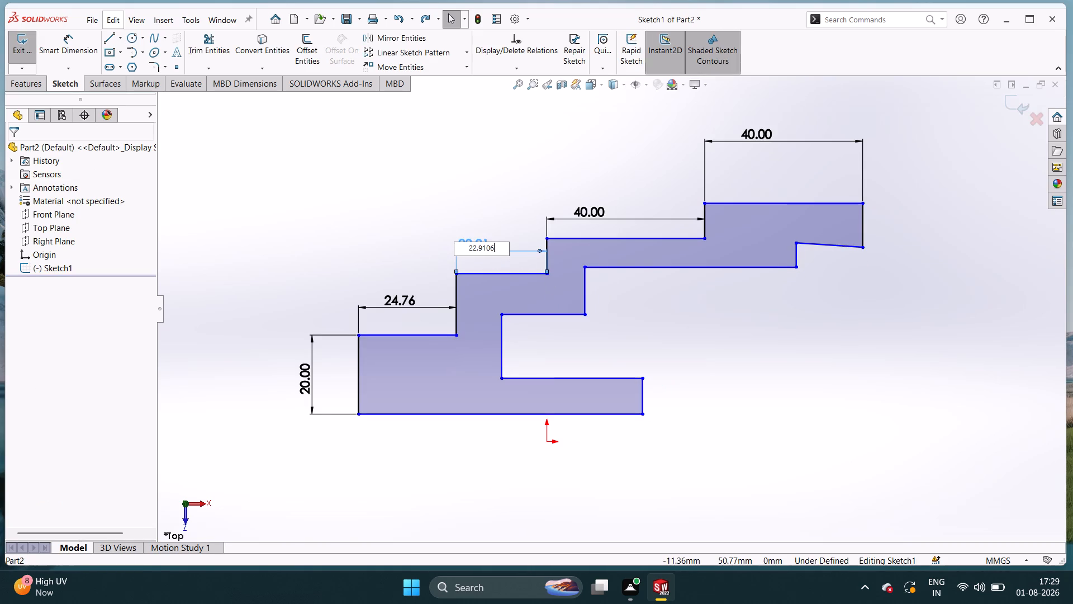
pyautogui.write('40')
pyautogui.press('Return')
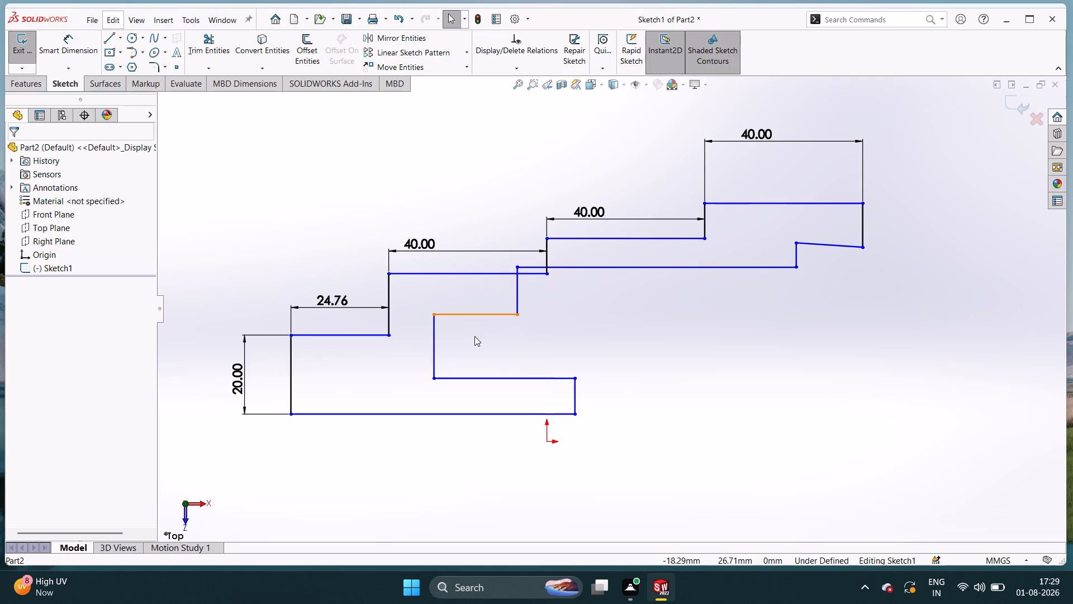
# Set the lowest tread's length to 40 mm.
pyautogui.doubleClick(325, 298)
pyautogui.tripleClick(344, 295)
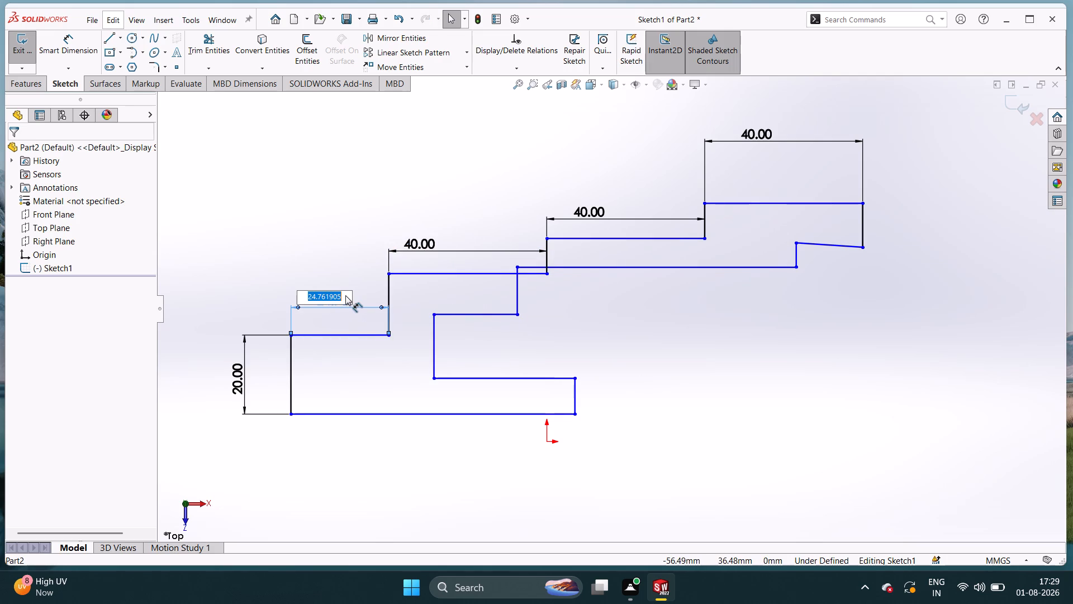
pyautogui.write('40')
pyautogui.press('Return')
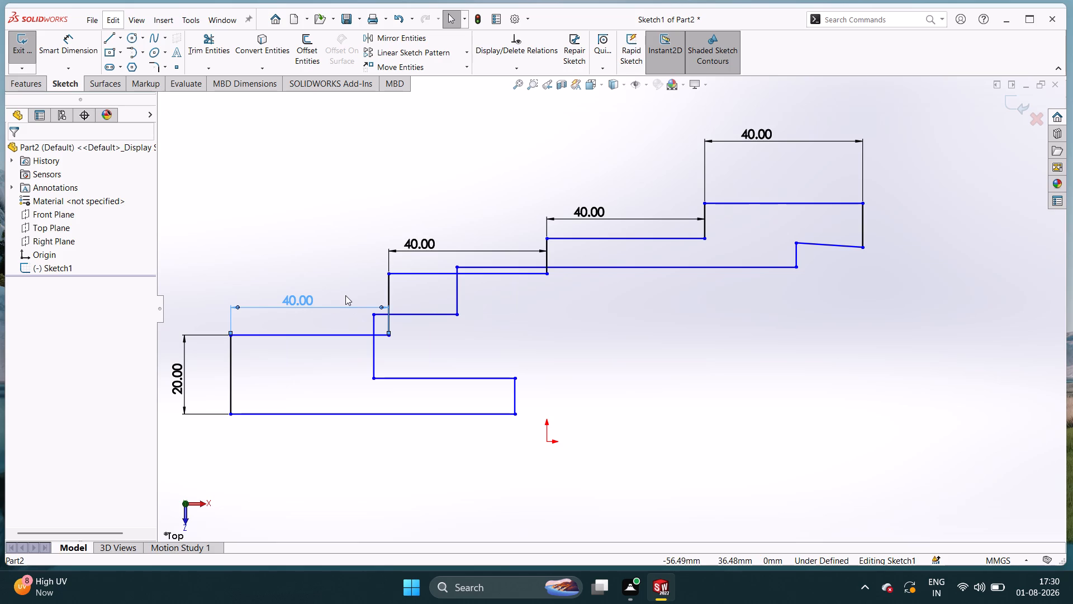
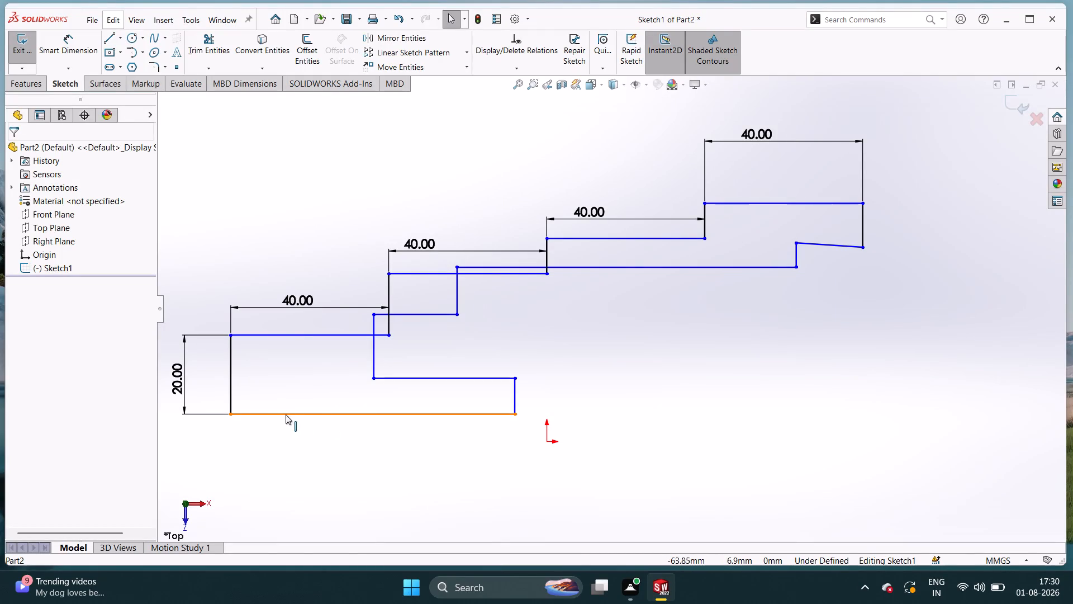
# Dimension the horizontal distance from the profile's left edge to the short vertical edge at the base's right end as 106 mm.
pyautogui.click(230, 411)
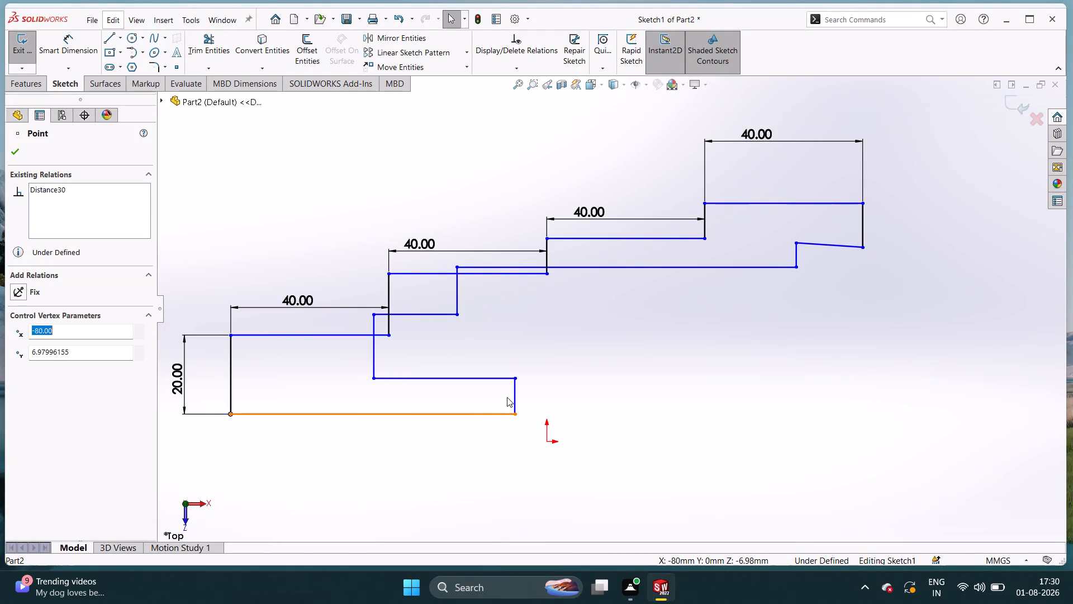
pyautogui.click(515, 399)
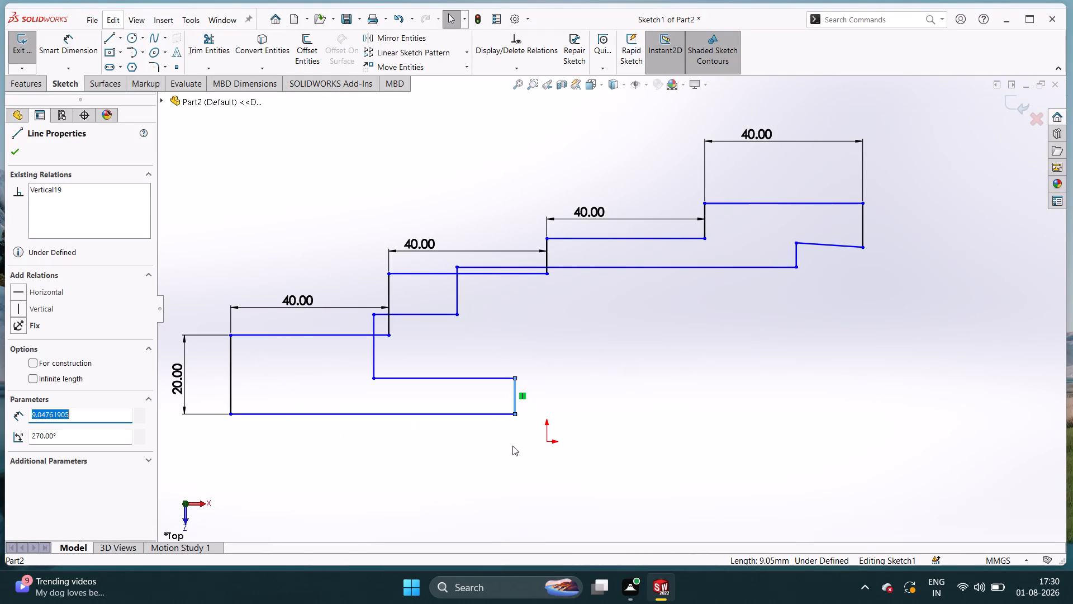
pyautogui.moveTo(321, 449); pyautogui.dragTo(277, 251, button='right')
pyautogui.rightClick(277, 251)
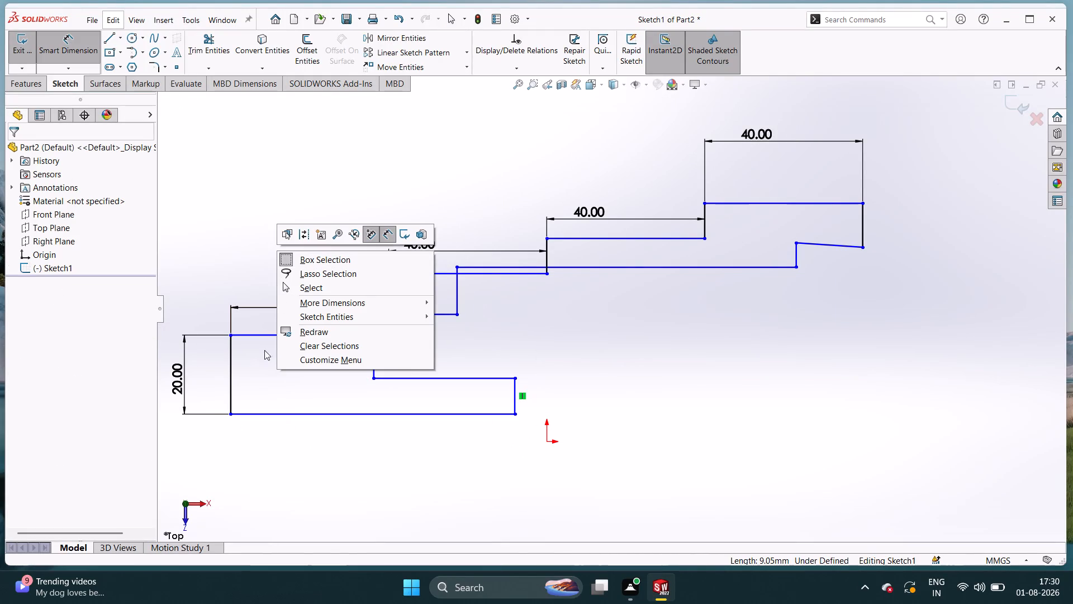
pyautogui.moveTo(273, 450); pyautogui.dragTo(216, 202, button='right')
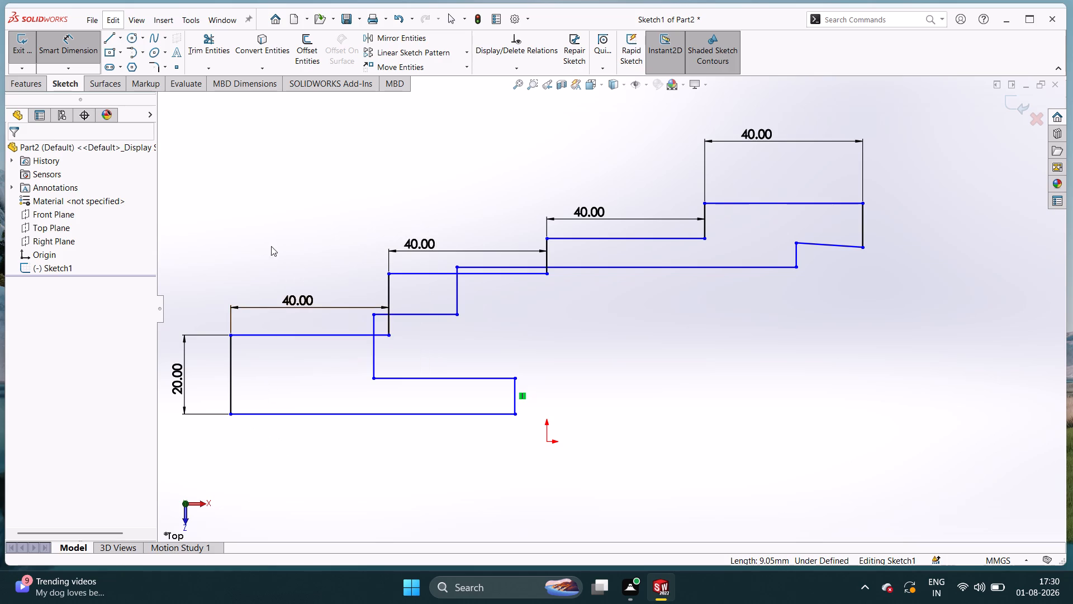
pyautogui.moveTo(277, 248); pyautogui.dragTo(282, 114, button='right')
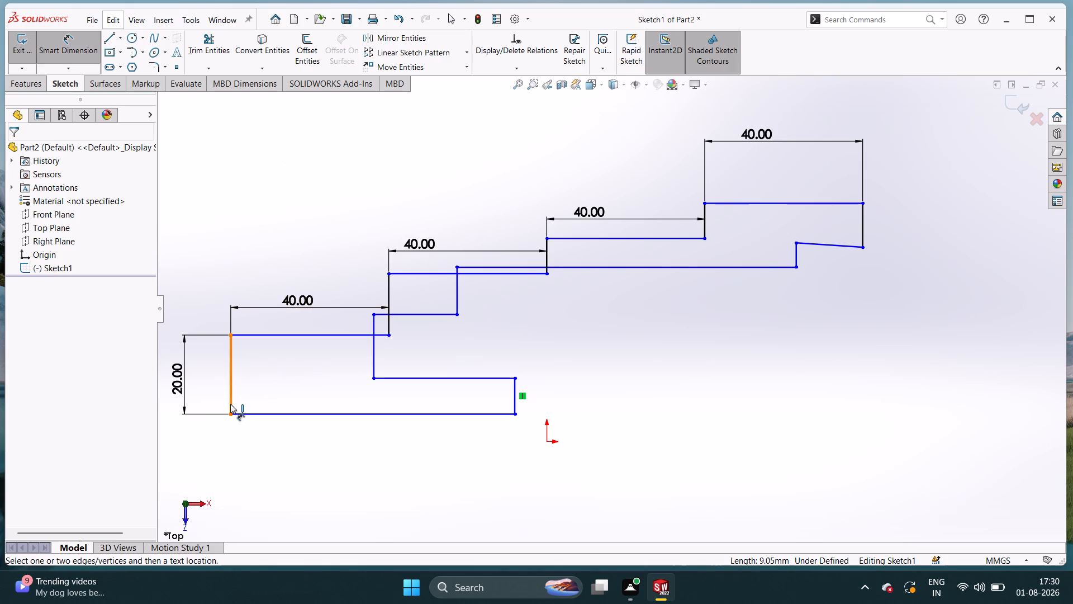
pyautogui.doubleClick(231, 404)
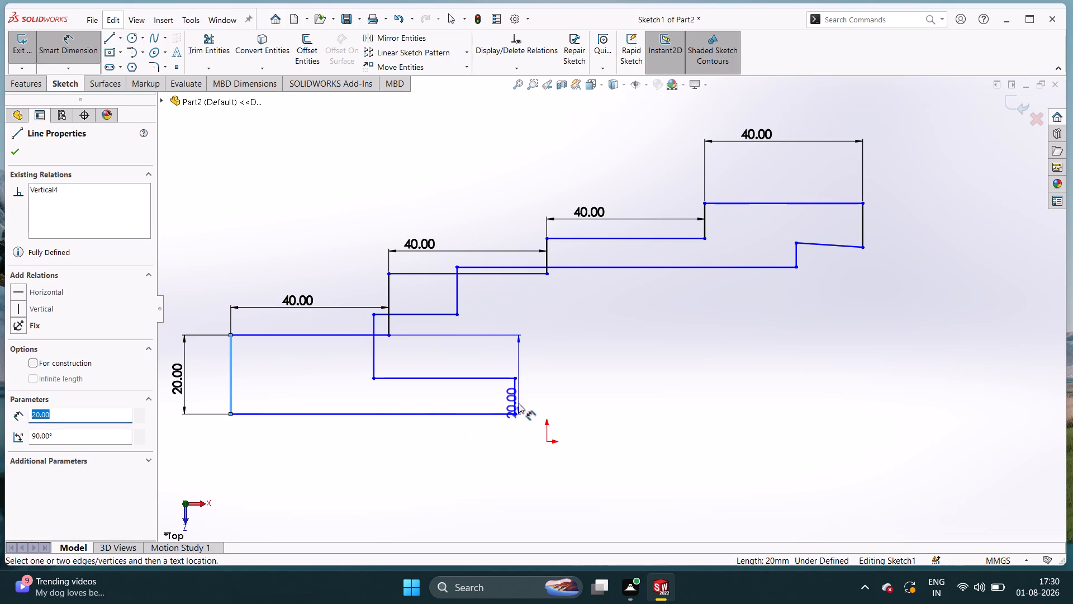
pyautogui.tripleClick(516, 398)
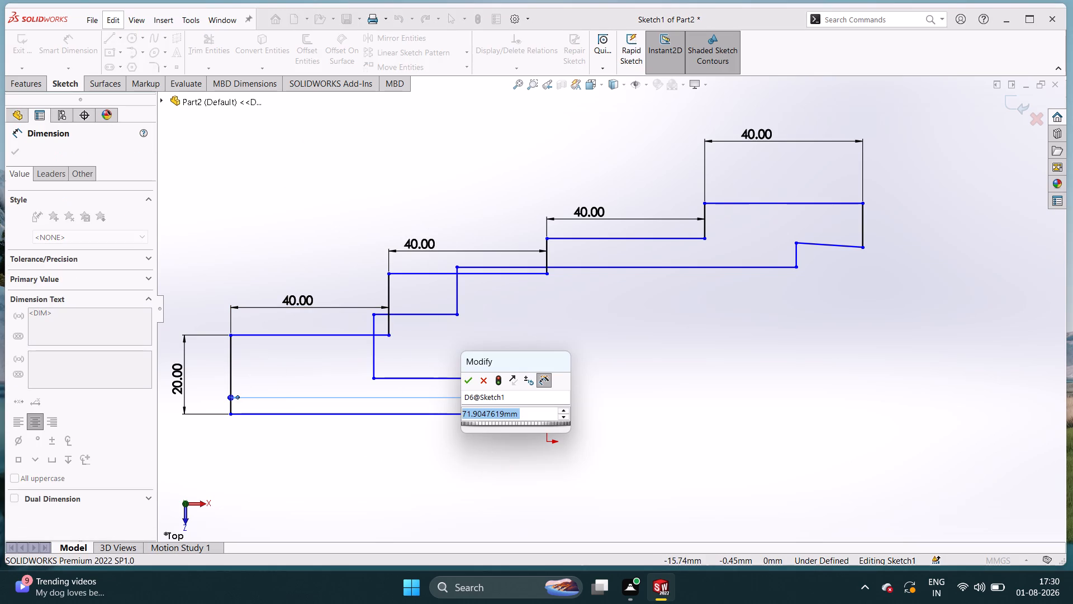
pyautogui.tripleClick(528, 416)
pyautogui.click(529, 416)
pyautogui.click(529, 416)
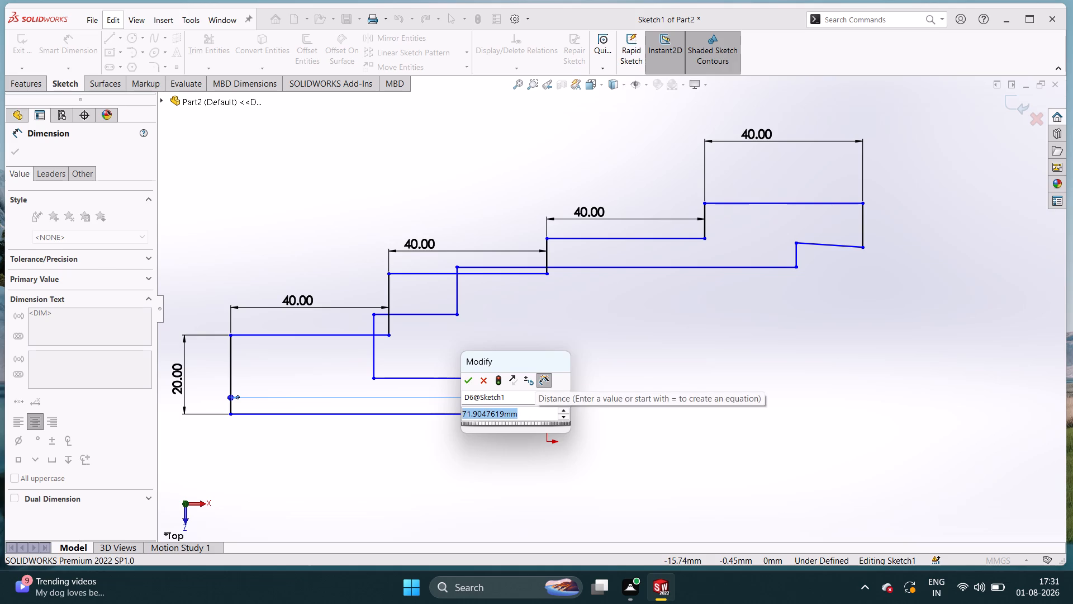
pyautogui.write('10')
pyautogui.press('6')
pyautogui.press('Return')
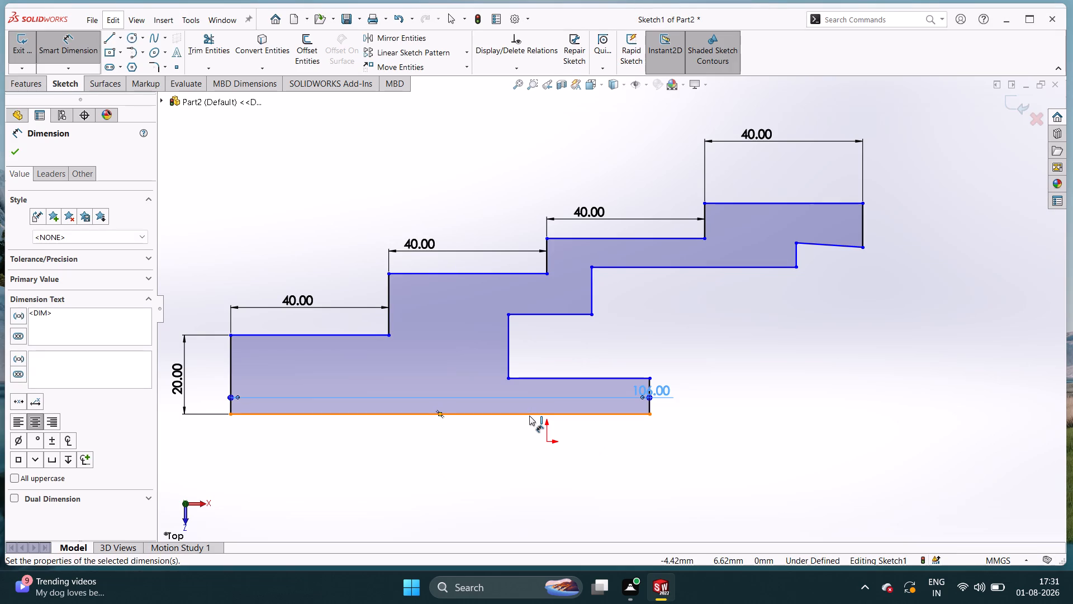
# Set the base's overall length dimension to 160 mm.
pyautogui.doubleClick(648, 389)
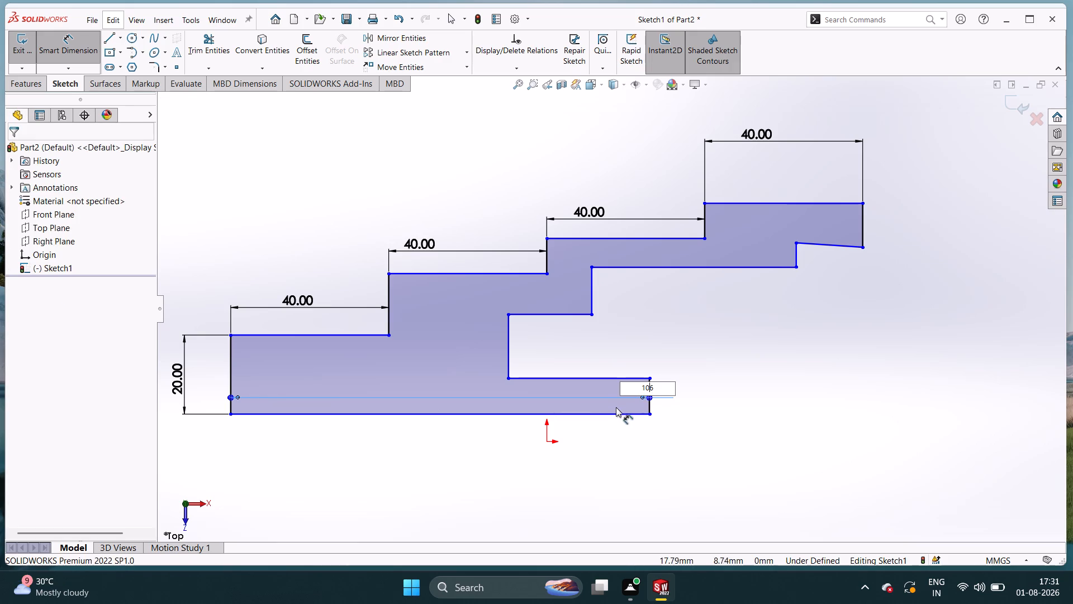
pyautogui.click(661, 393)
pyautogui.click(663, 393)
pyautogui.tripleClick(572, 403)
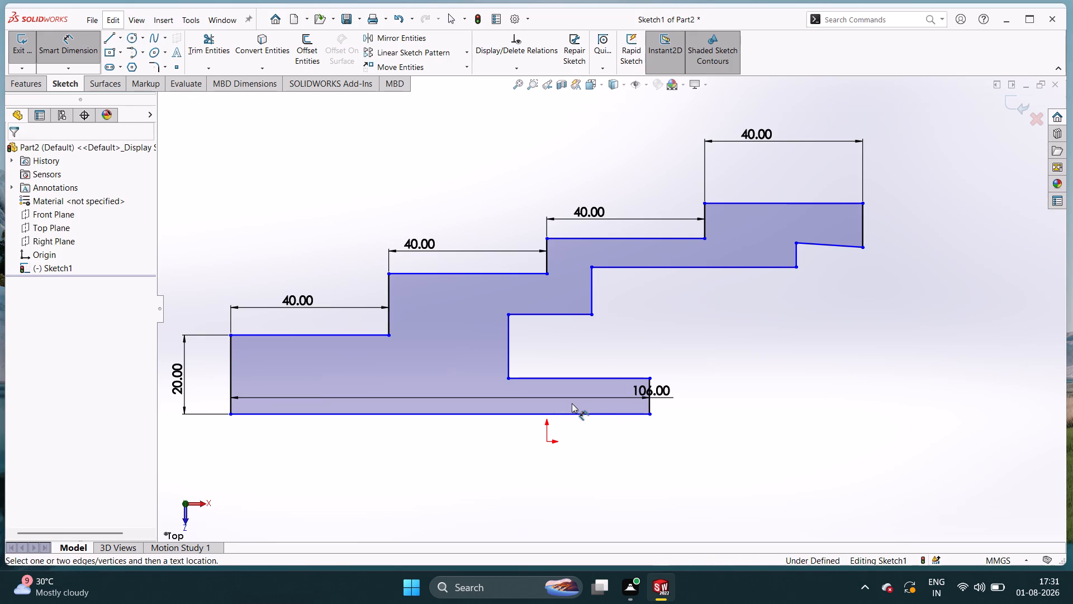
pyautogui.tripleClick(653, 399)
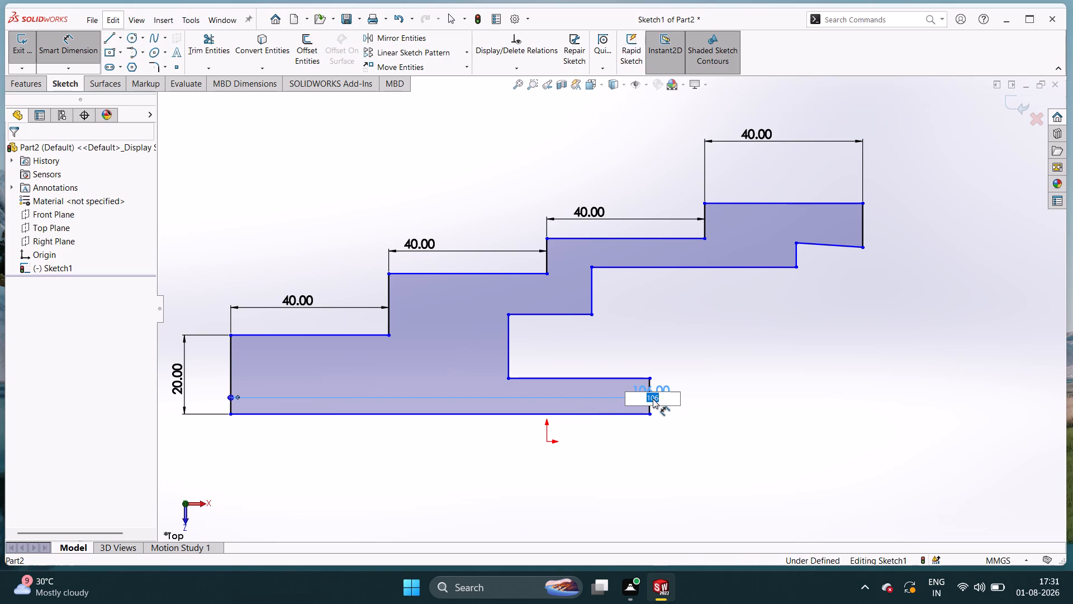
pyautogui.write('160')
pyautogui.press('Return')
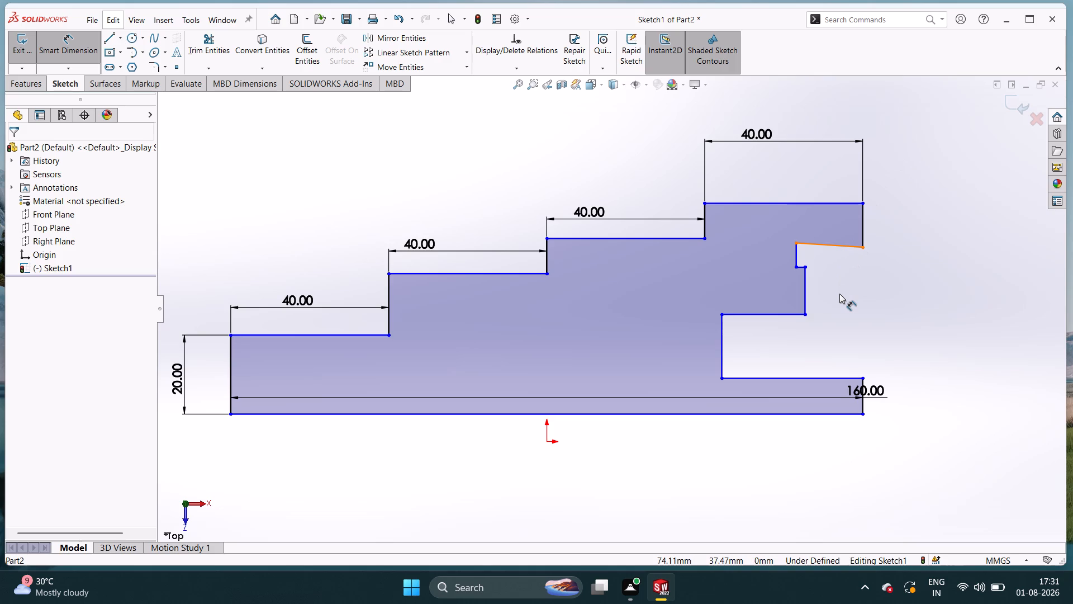
# Set the base's overall length dimension to 120 mm.
pyautogui.doubleClick(875, 391)
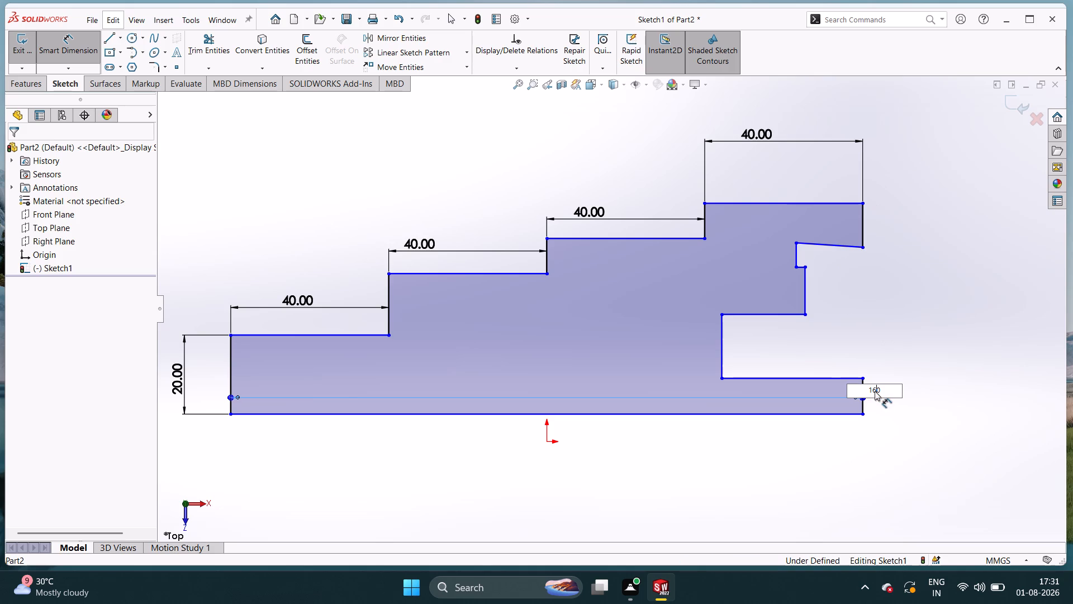
pyautogui.click(889, 386)
pyautogui.press('BackSpace')
pyautogui.press('BackSpace')
pyautogui.press('BackSpace')
pyautogui.write('120')
pyautogui.press('Return')
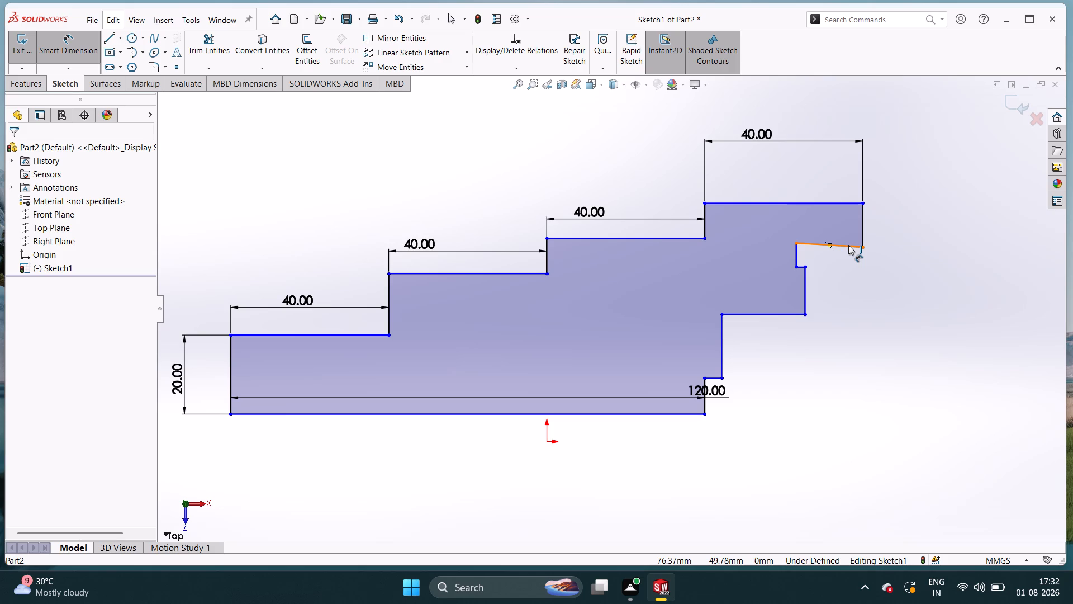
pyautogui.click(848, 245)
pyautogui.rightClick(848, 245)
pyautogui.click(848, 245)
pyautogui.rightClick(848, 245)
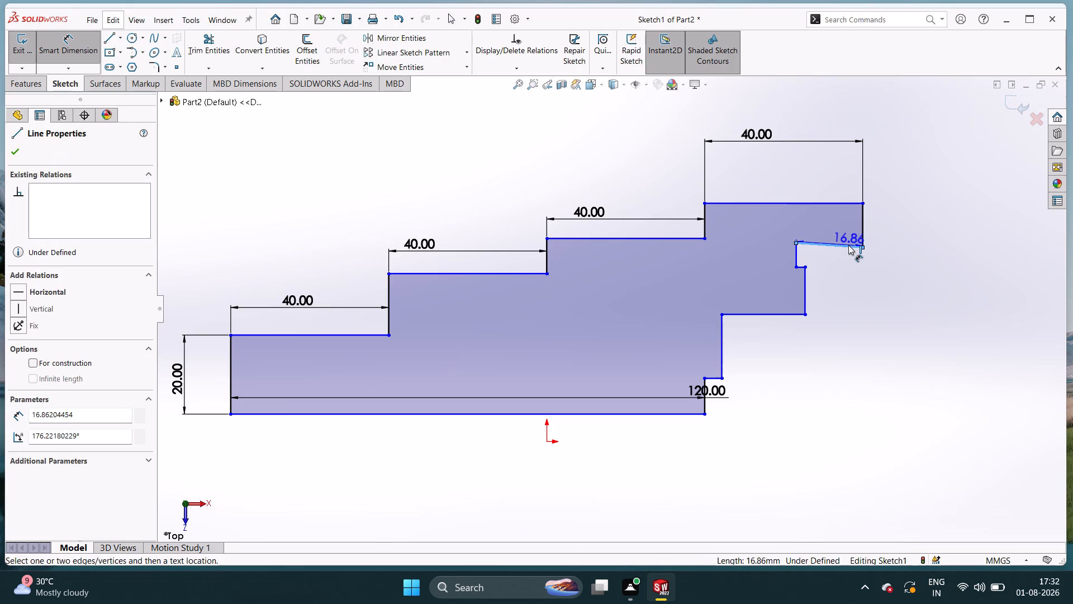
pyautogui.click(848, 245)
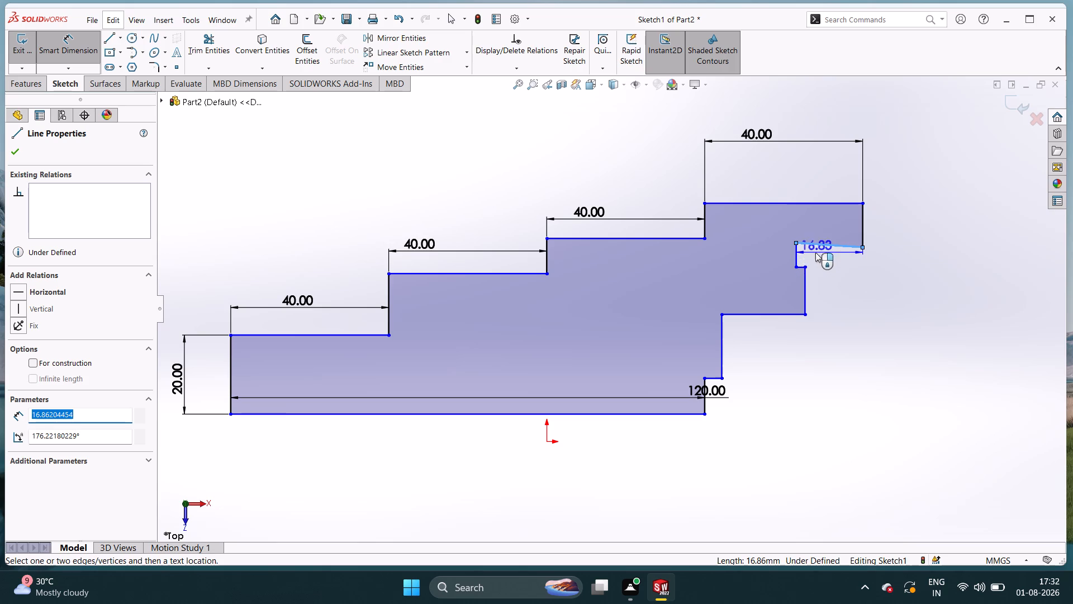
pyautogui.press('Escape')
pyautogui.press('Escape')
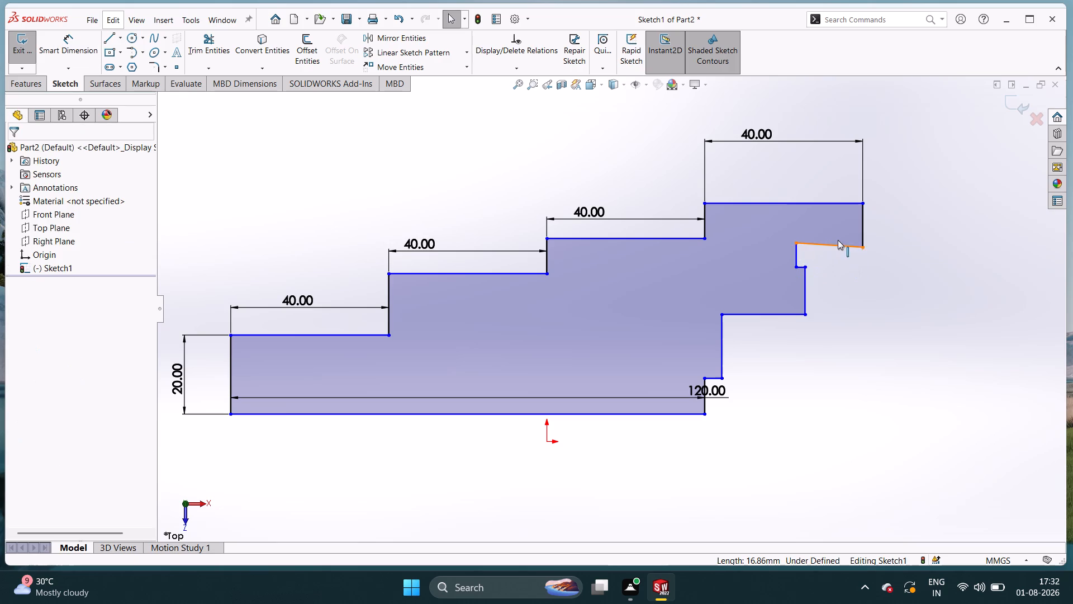
# Make the slanted line on the underside of the top step horizontal.
pyautogui.click(834, 242)
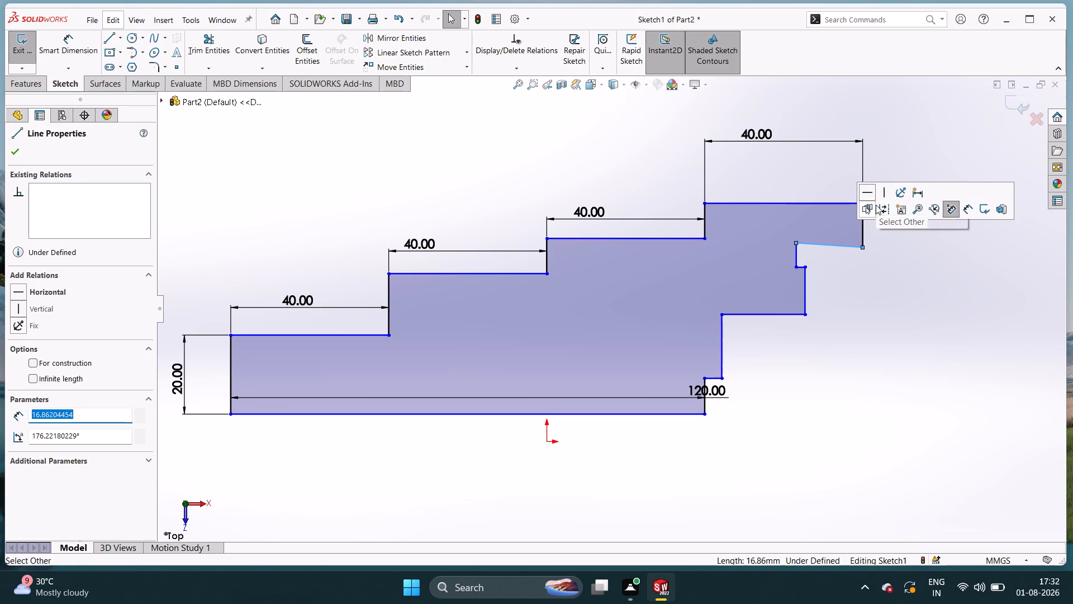
pyautogui.doubleClick(867, 196)
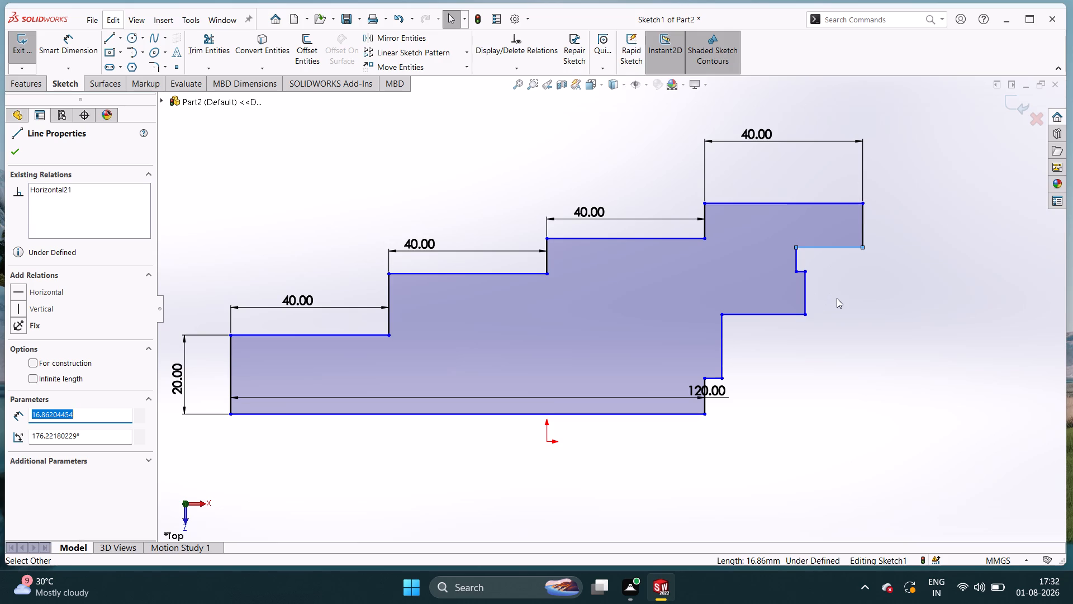
pyautogui.press('Return')
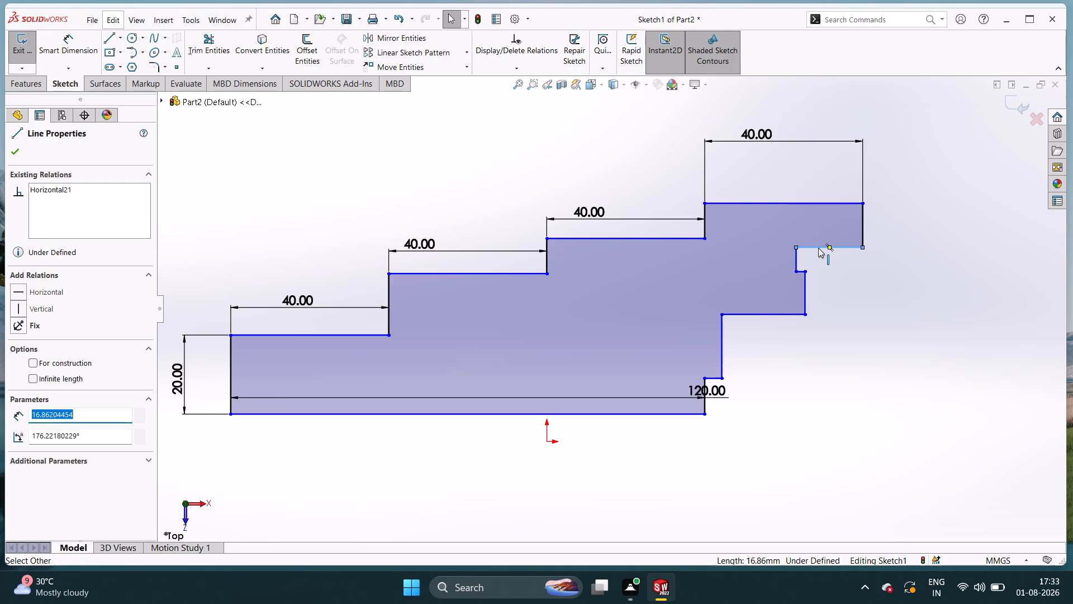
# Add a length dimension below the horizontal underside line of the top step.
pyautogui.doubleClick(818, 248)
pyautogui.moveTo(887, 378); pyautogui.dragTo(896, 269, button='right')
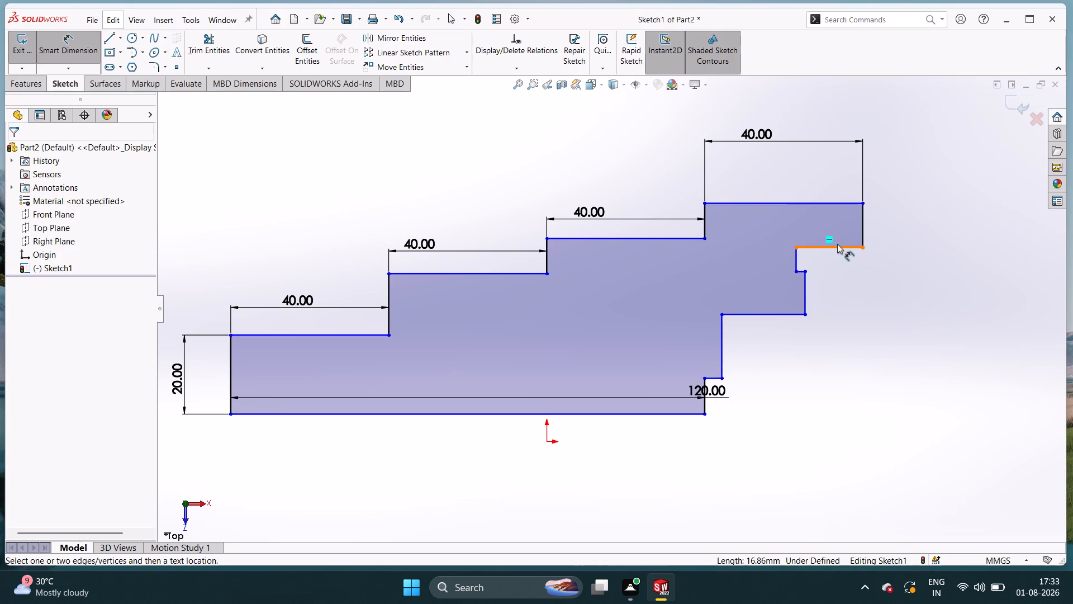
pyautogui.click(837, 244)
pyautogui.click(836, 246)
pyautogui.moveTo(836, 246); pyautogui.dragTo(836, 258)
pyautogui.moveTo(836, 268); pyautogui.dragTo(837, 280)
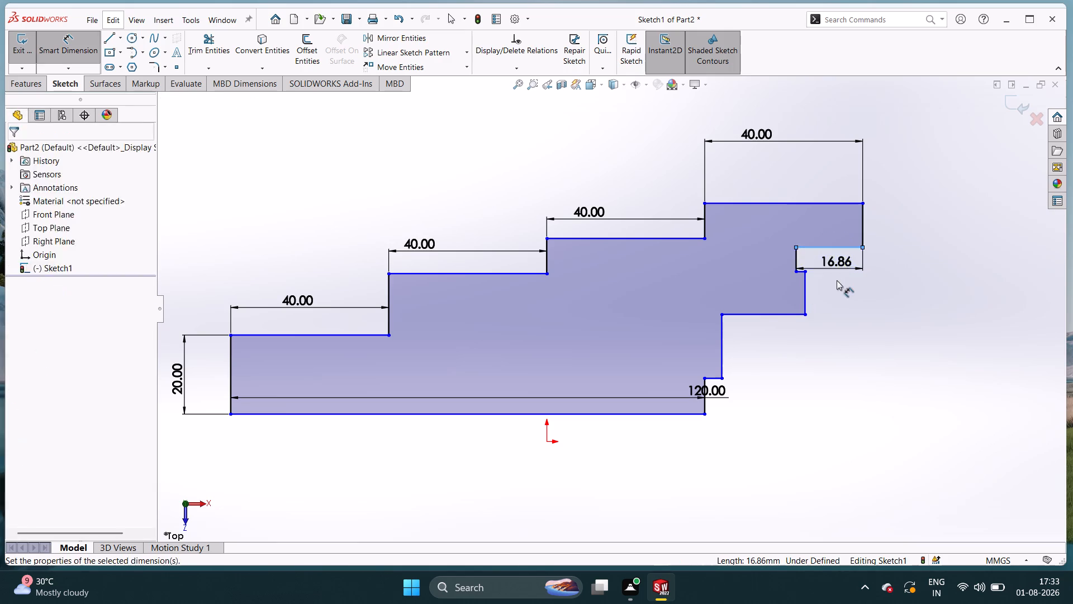
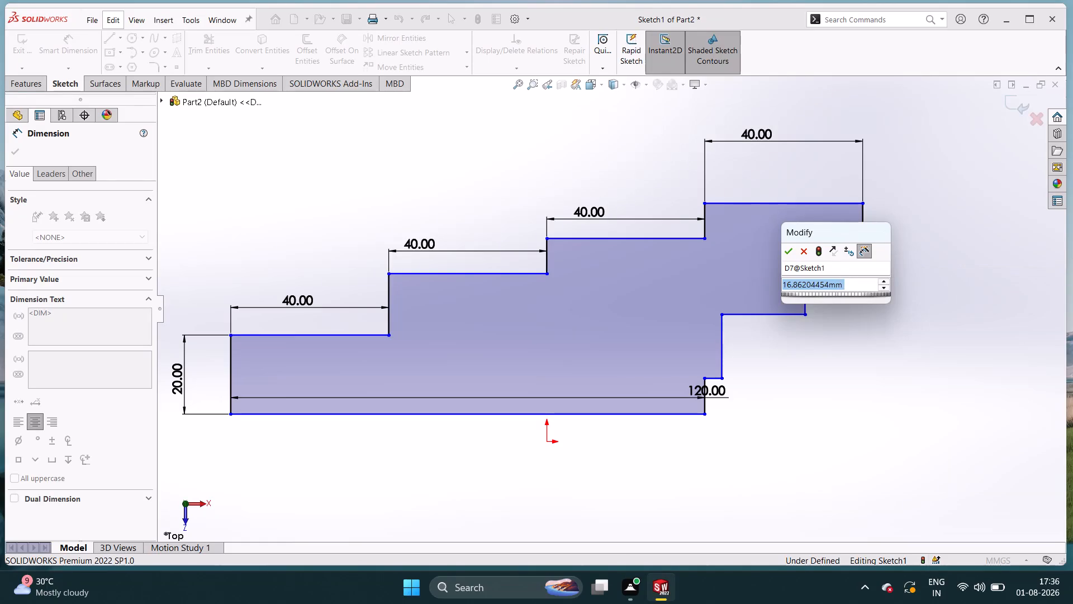
# Add an 8 mm height dimension to the vertical outer edge of the top step in Sketch1.
pyautogui.doubleClick(816, 377)
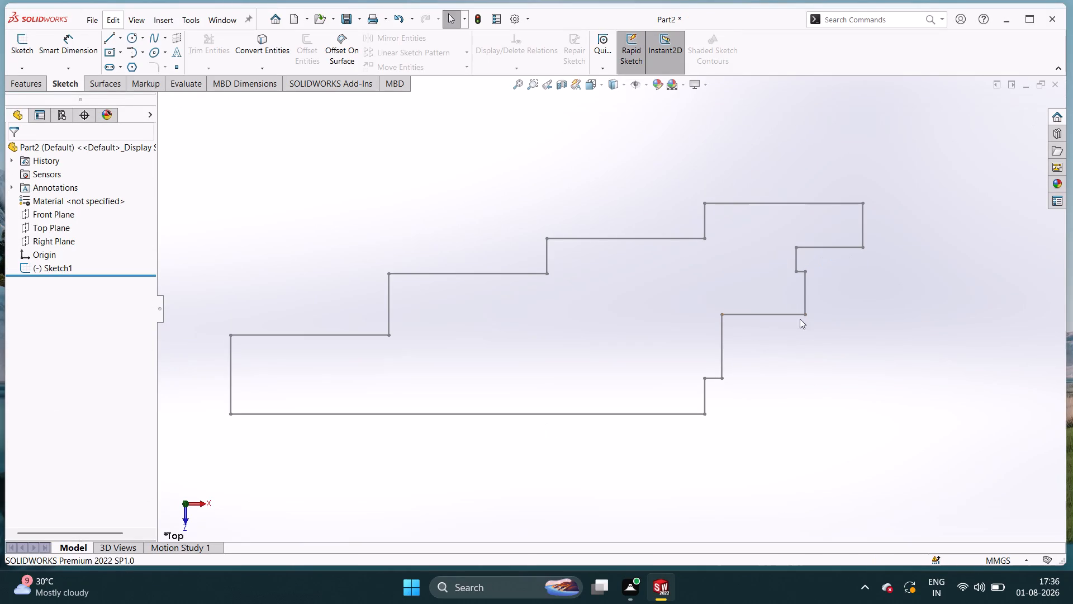
pyautogui.hotkey('ctrl', 'z')
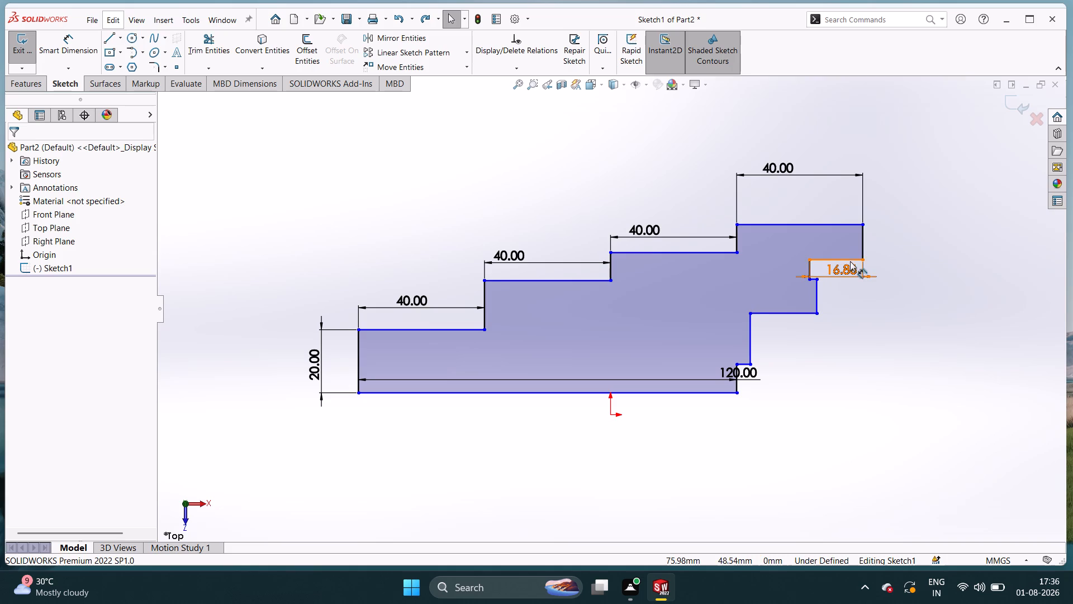
pyautogui.moveTo(904, 300); pyautogui.dragTo(905, 201, button='right')
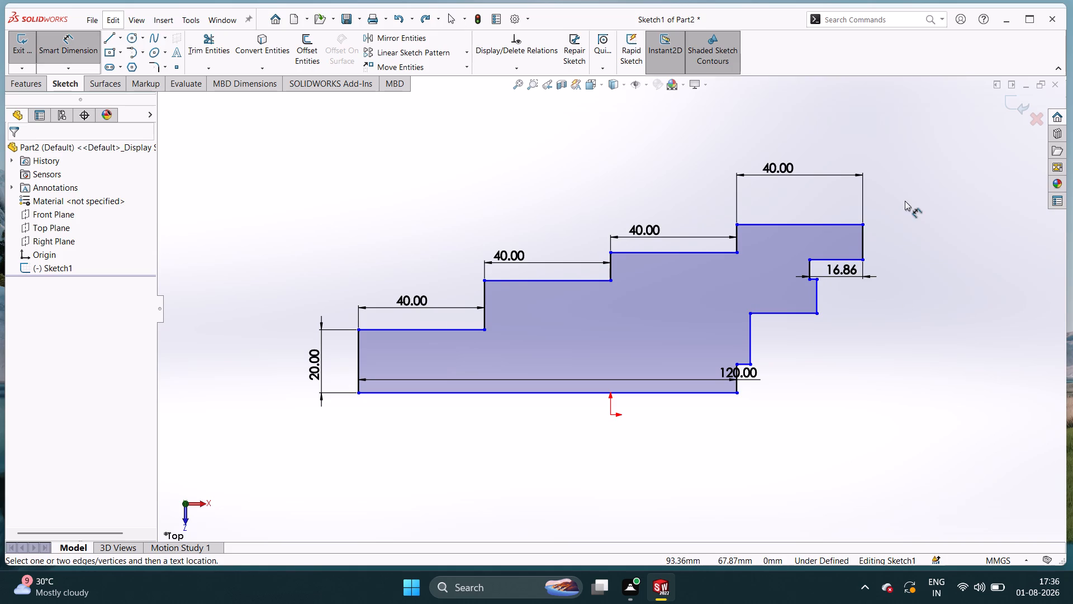
pyautogui.doubleClick(860, 247)
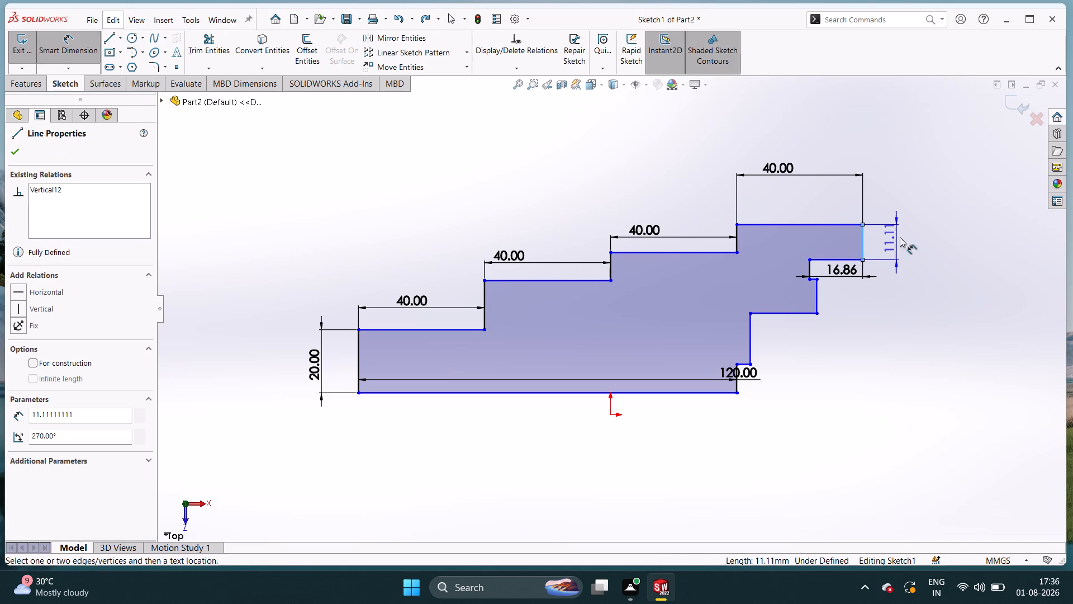
pyautogui.click(904, 243)
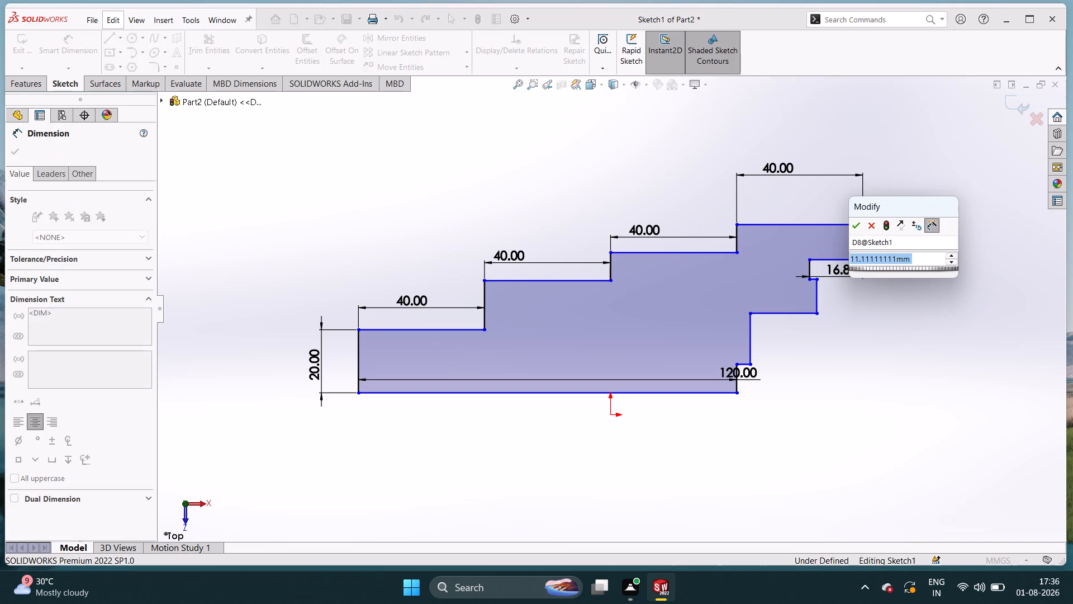
pyautogui.press('8')
pyautogui.press('Return')
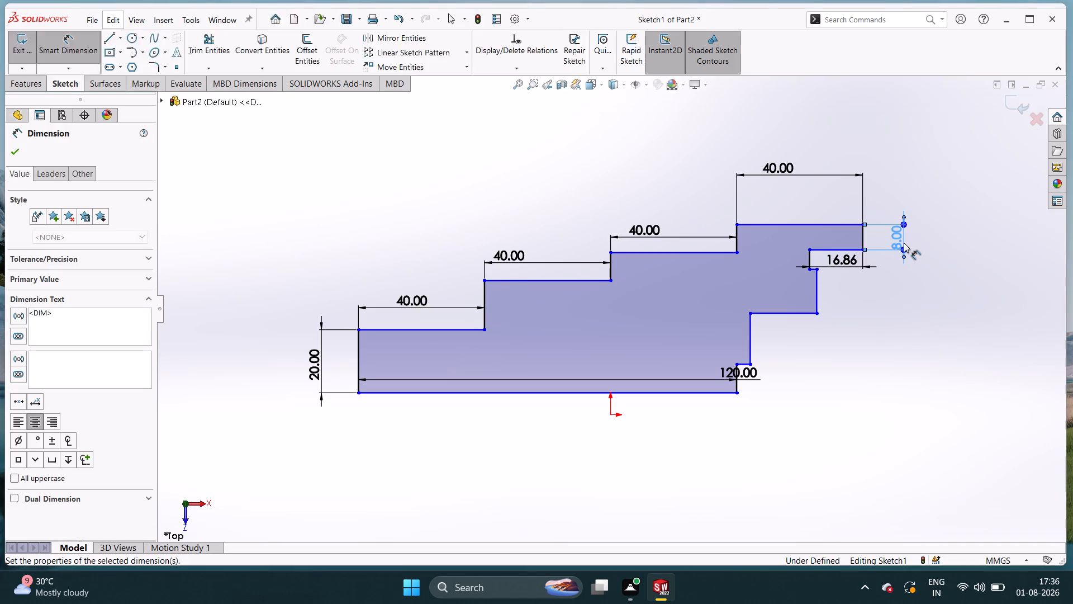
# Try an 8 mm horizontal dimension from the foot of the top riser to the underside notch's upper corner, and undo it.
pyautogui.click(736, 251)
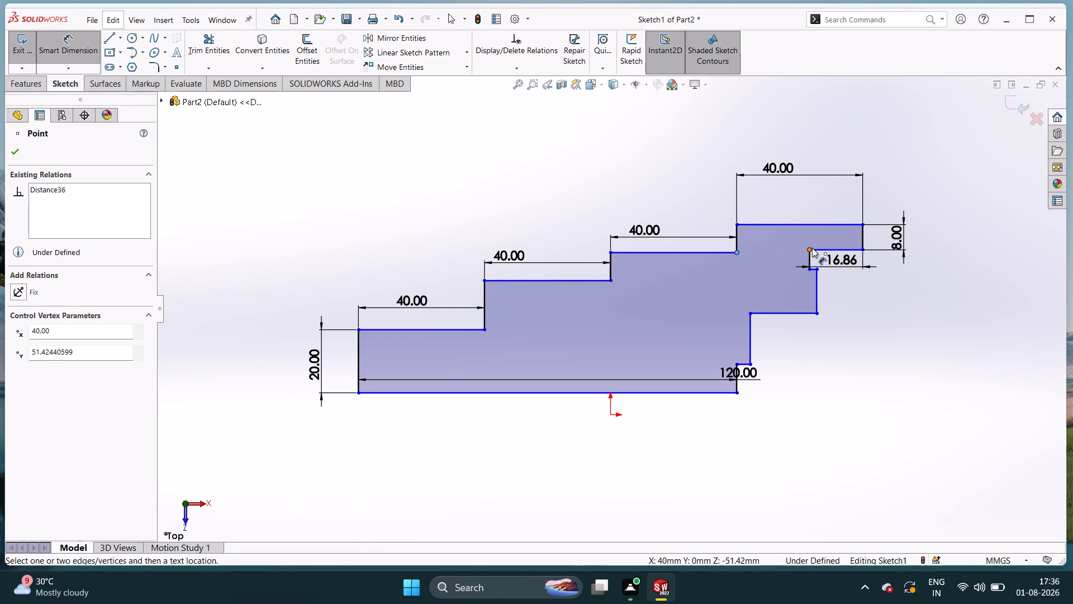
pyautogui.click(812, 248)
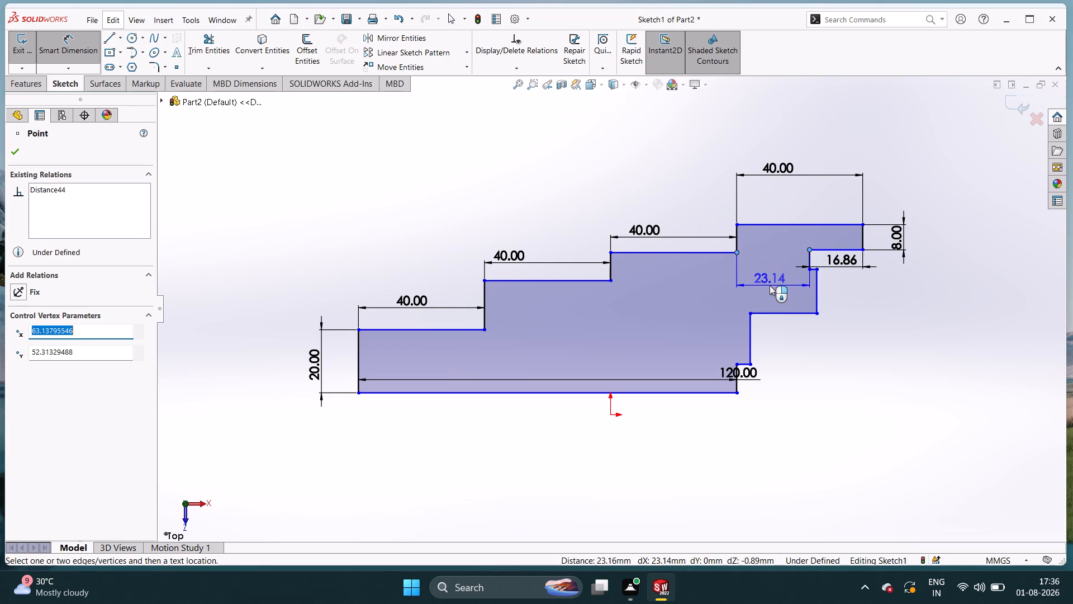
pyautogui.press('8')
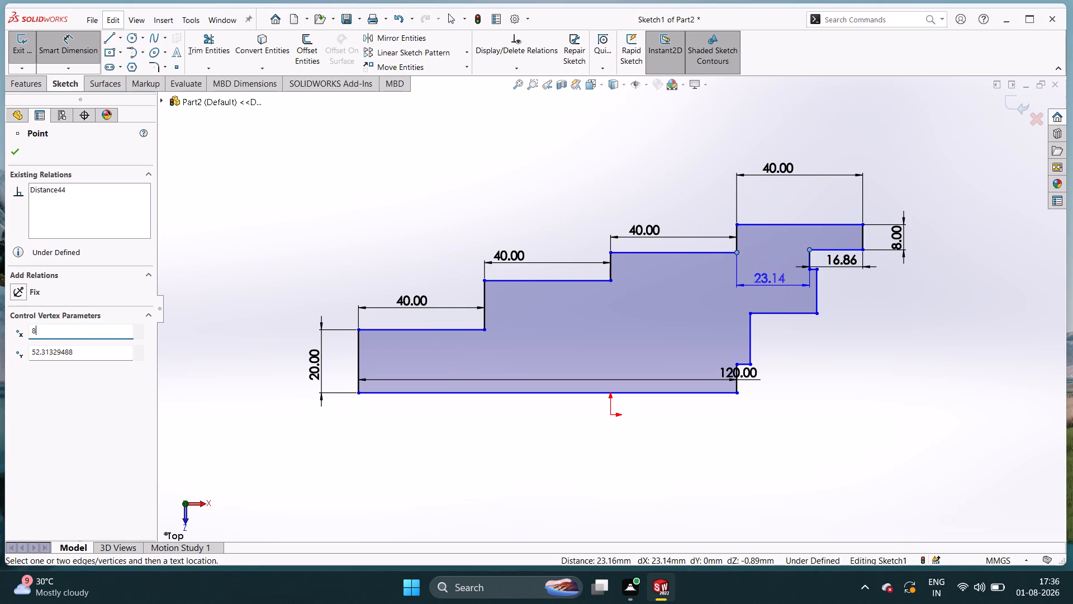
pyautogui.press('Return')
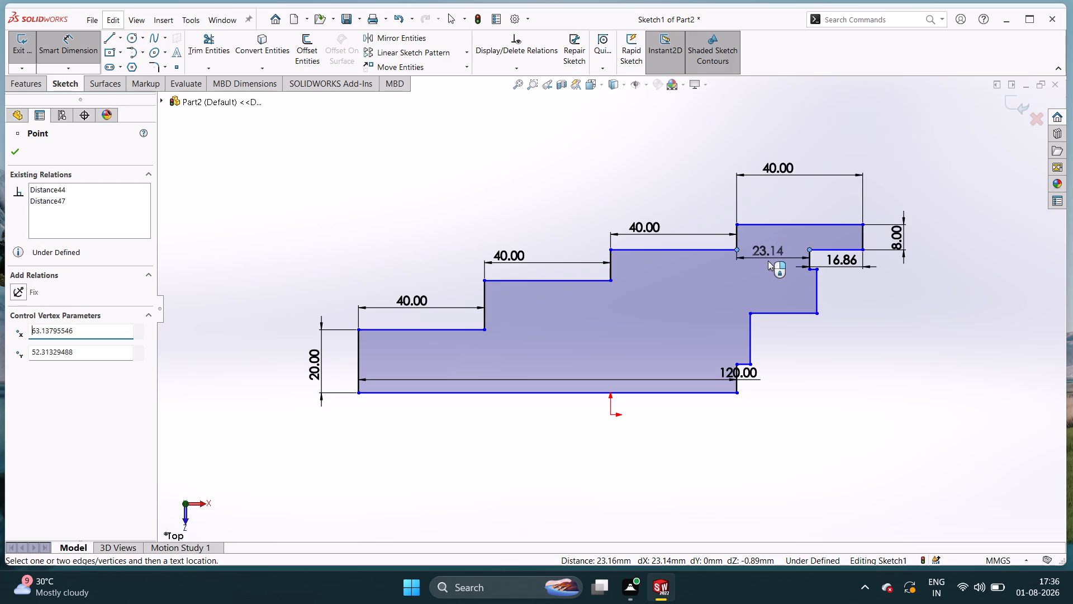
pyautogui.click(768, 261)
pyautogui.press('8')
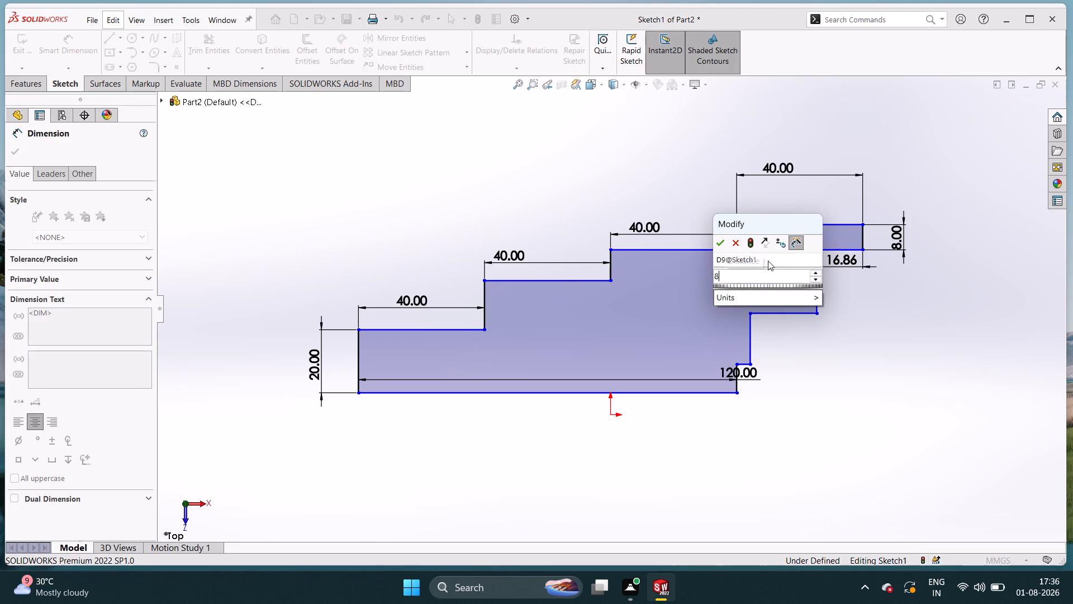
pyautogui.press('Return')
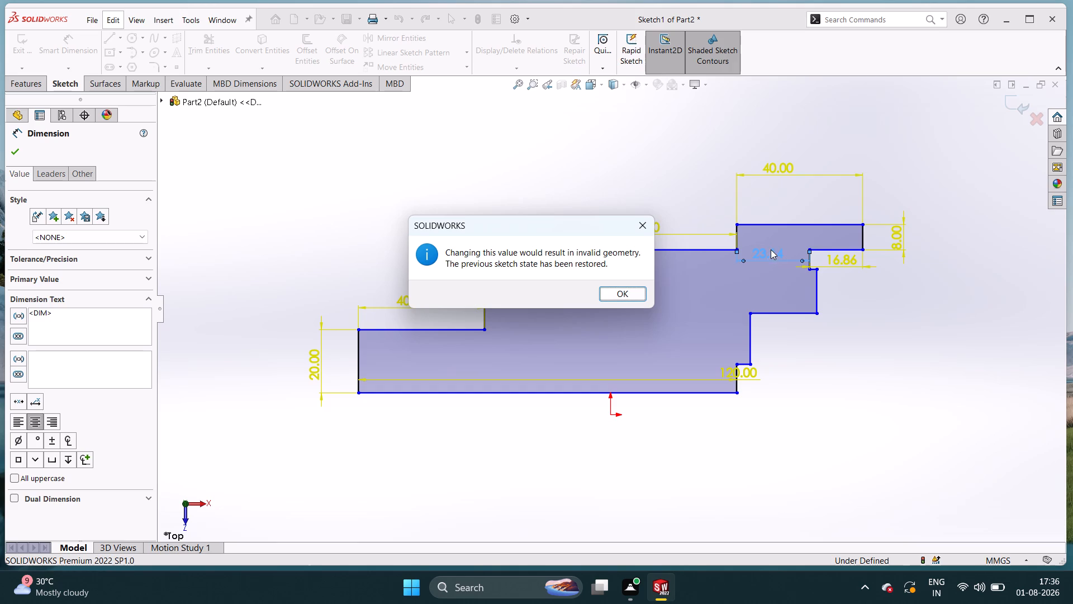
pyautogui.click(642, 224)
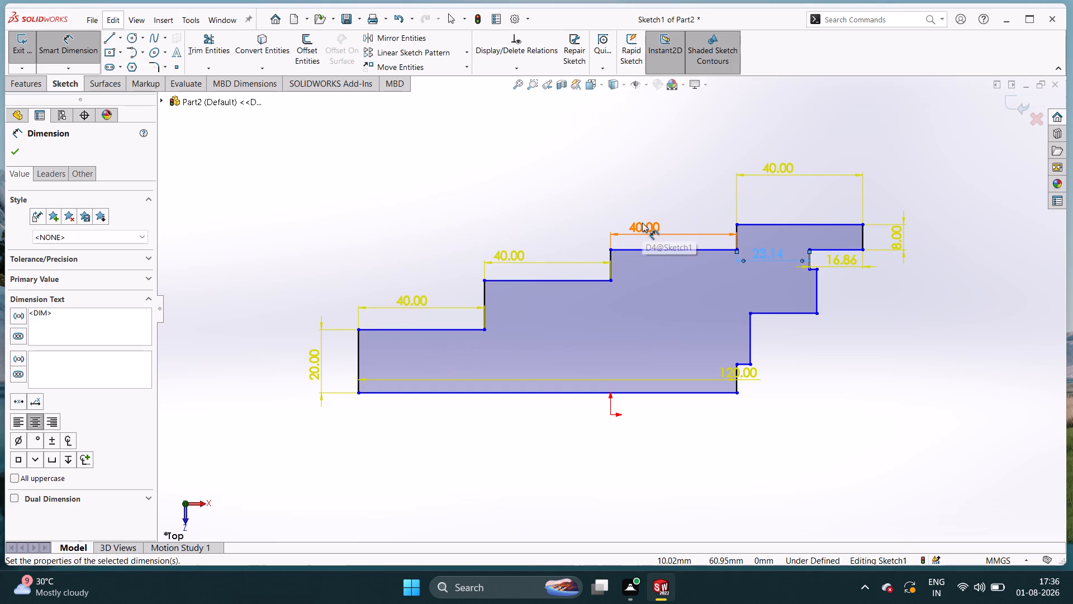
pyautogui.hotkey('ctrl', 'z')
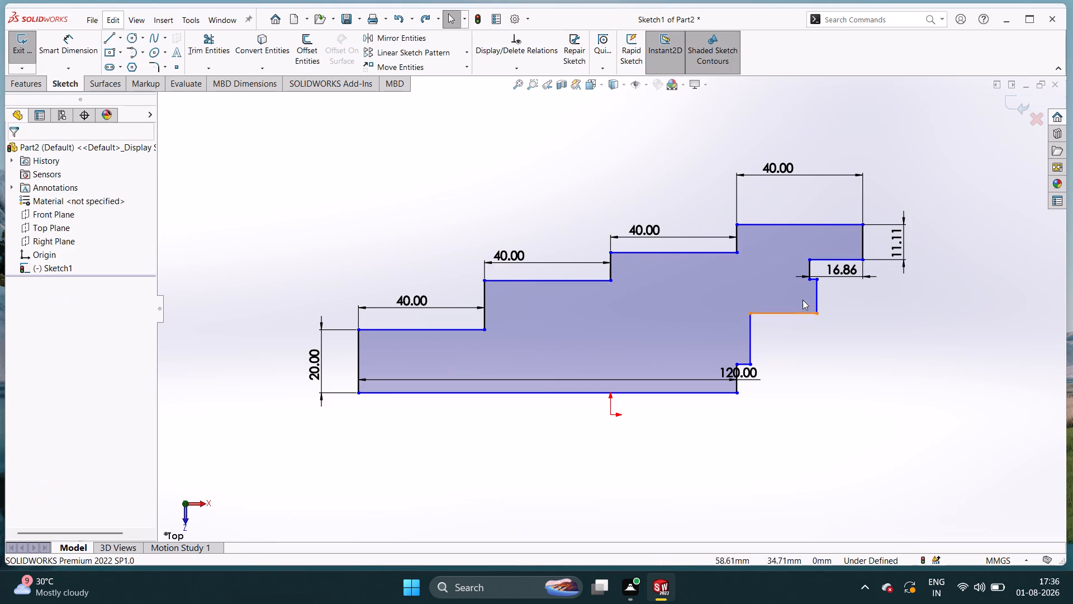
# Delete the length dimension of the horizontal underside line of the top step.
pyautogui.rightClick(834, 272)
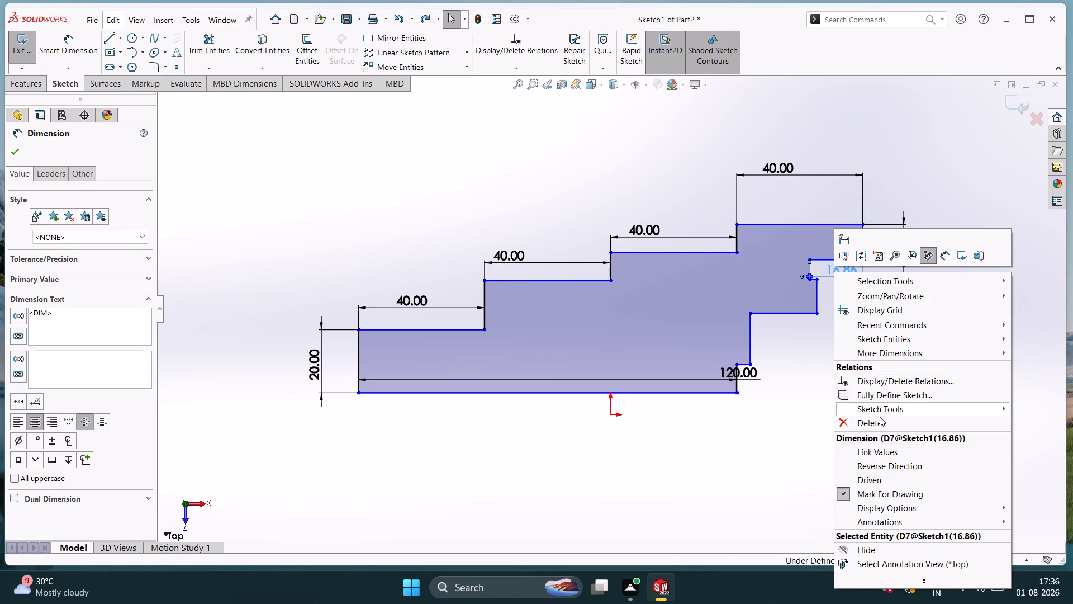
pyautogui.click(870, 426)
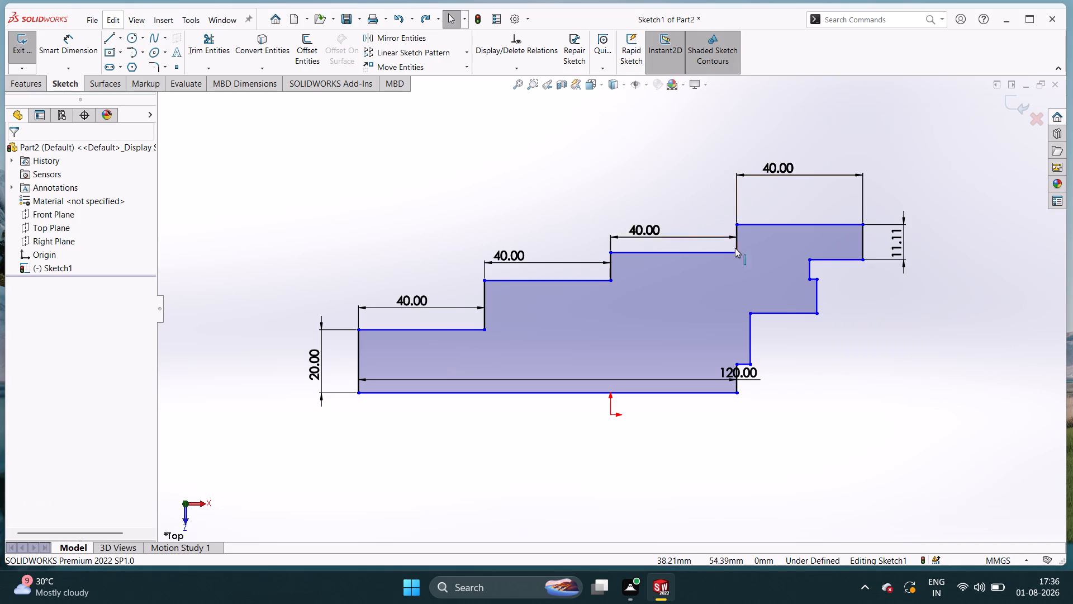
# Set the height dimension of the top step's vertical outer edge to 8 mm.
pyautogui.moveTo(883, 421); pyautogui.dragTo(934, 194, button='right')
pyautogui.rightClick(934, 194)
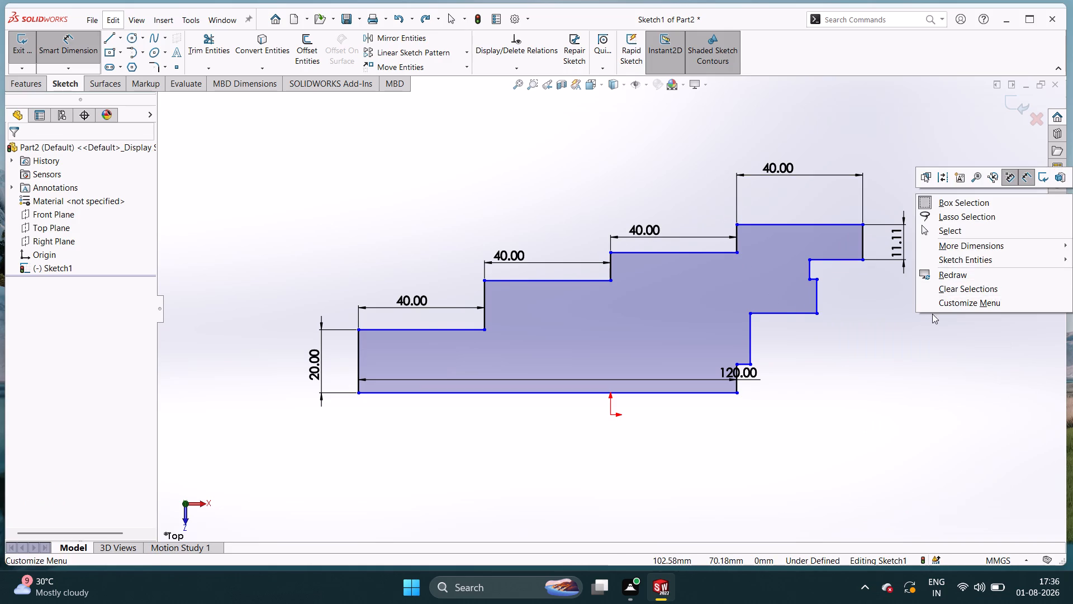
pyautogui.doubleClick(901, 343)
pyautogui.doubleClick(904, 255)
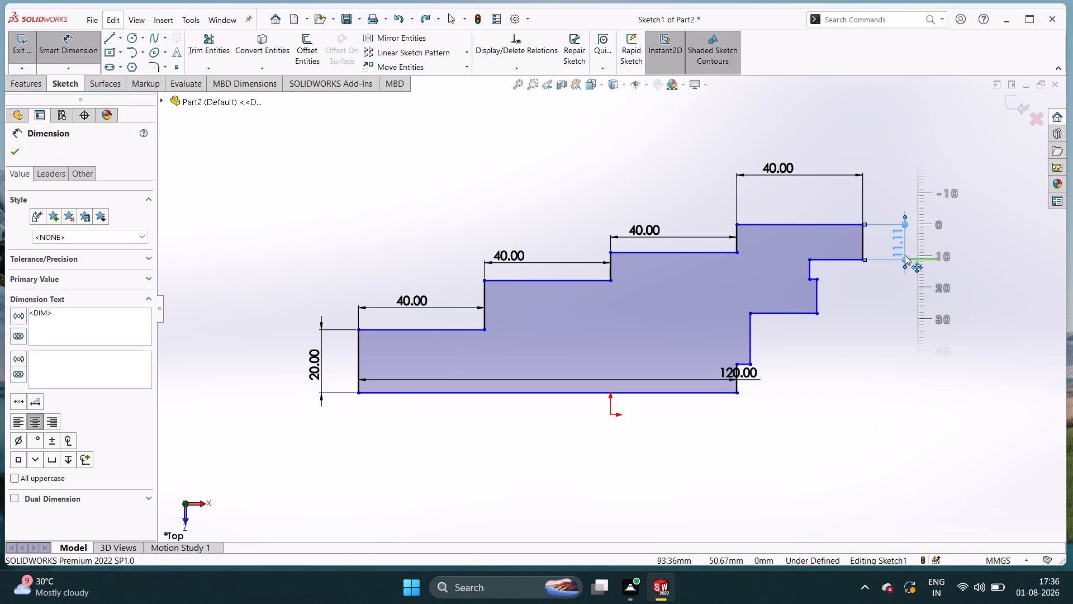
pyautogui.click(903, 245)
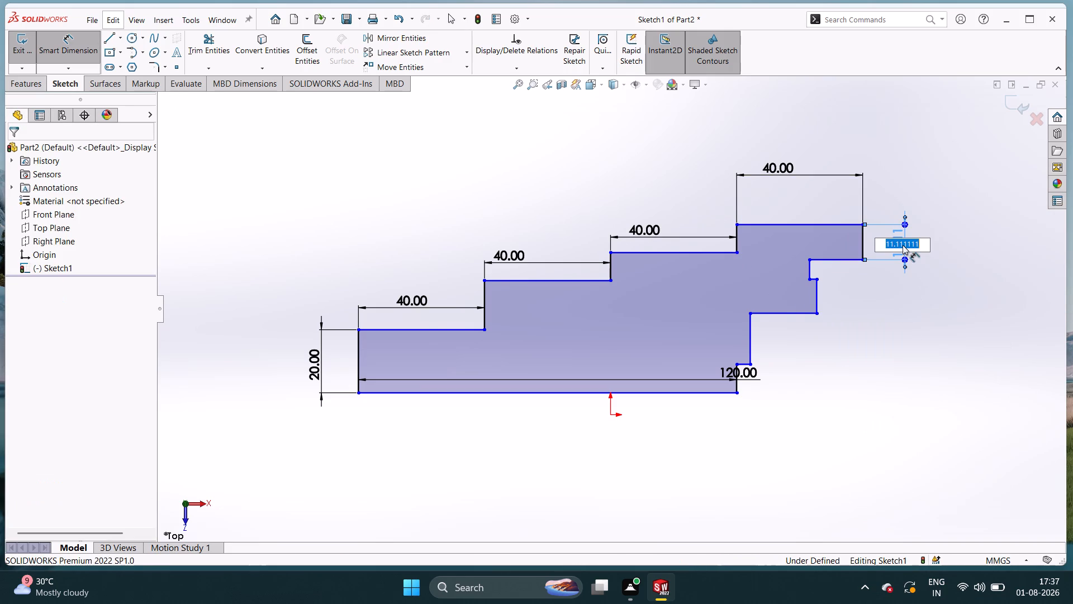
pyautogui.press('8')
pyautogui.press('Return')
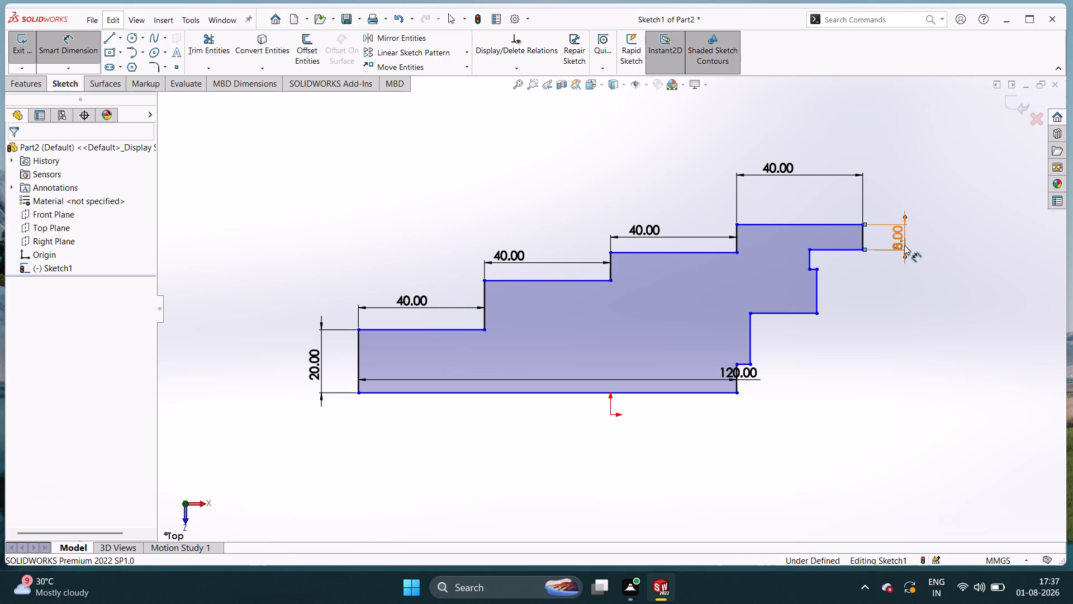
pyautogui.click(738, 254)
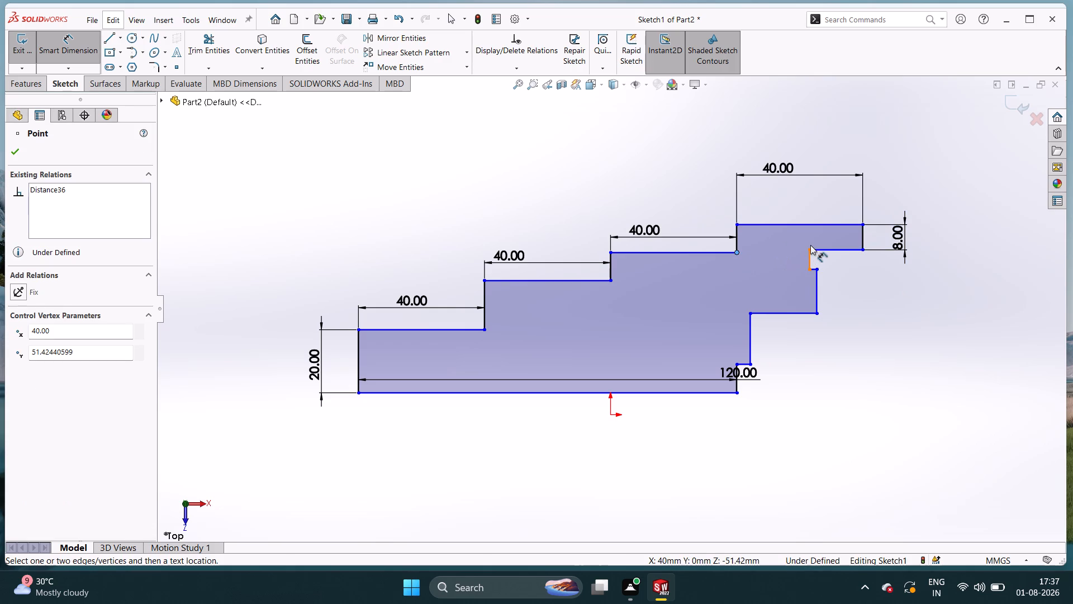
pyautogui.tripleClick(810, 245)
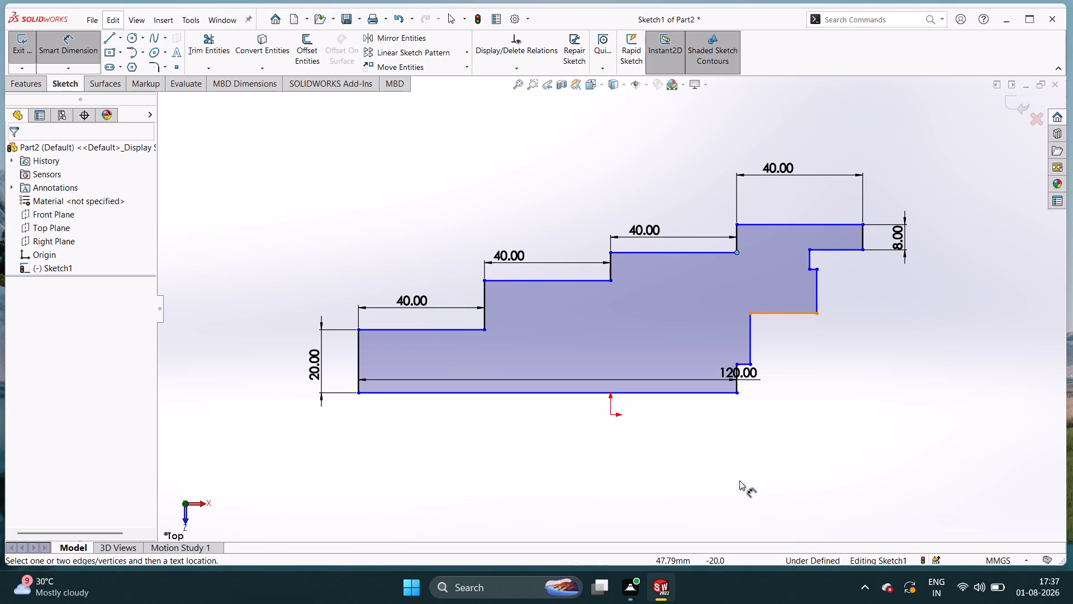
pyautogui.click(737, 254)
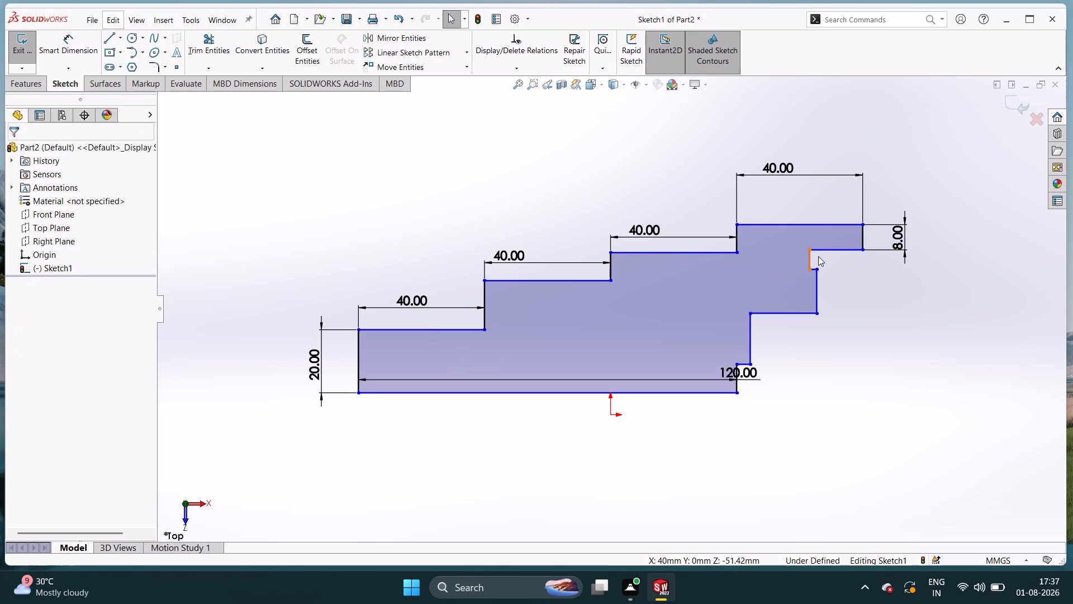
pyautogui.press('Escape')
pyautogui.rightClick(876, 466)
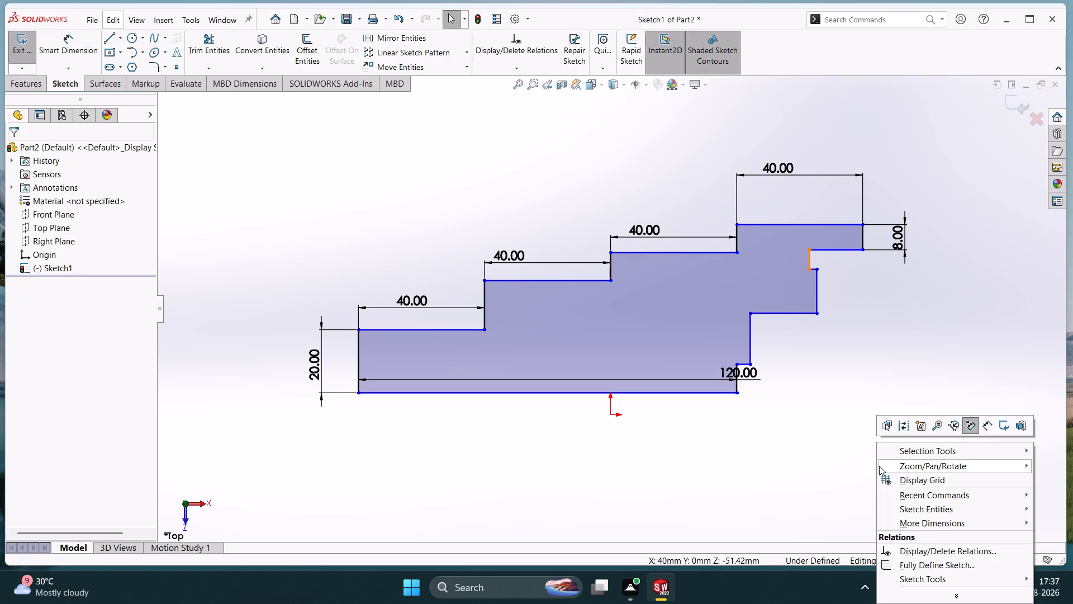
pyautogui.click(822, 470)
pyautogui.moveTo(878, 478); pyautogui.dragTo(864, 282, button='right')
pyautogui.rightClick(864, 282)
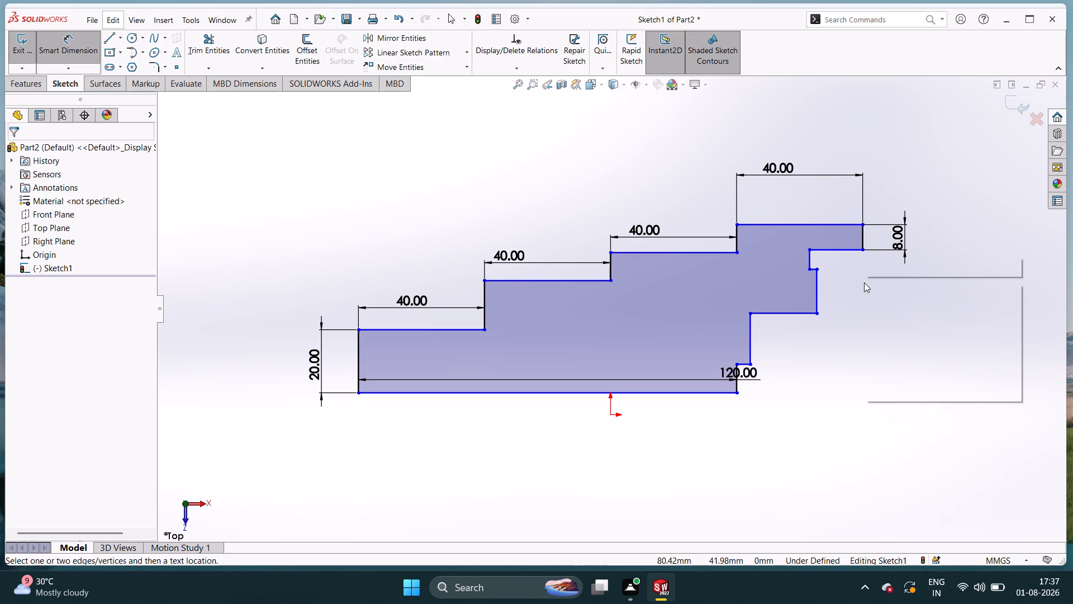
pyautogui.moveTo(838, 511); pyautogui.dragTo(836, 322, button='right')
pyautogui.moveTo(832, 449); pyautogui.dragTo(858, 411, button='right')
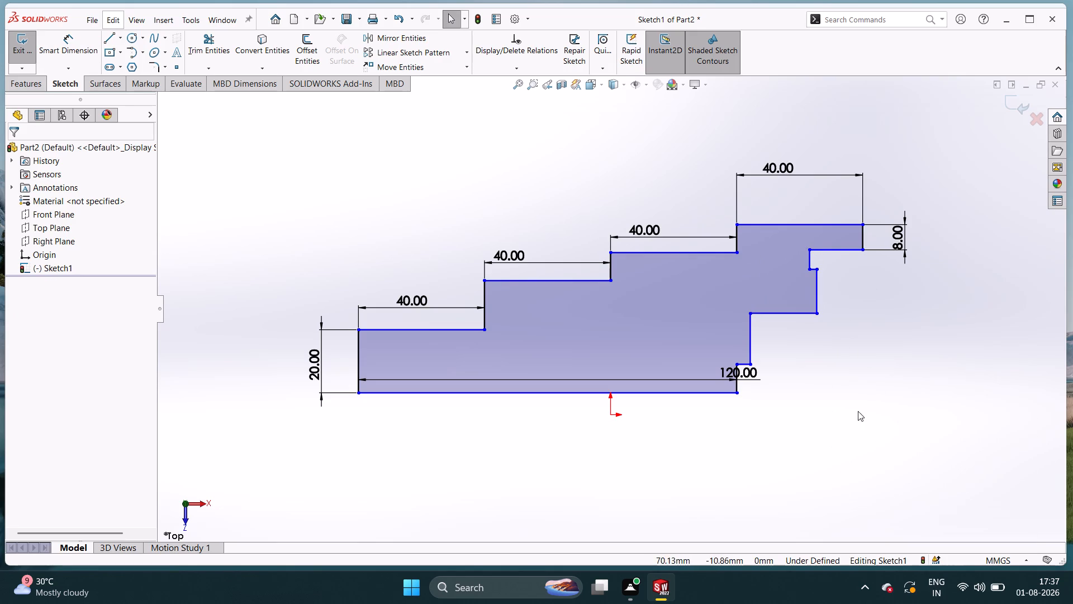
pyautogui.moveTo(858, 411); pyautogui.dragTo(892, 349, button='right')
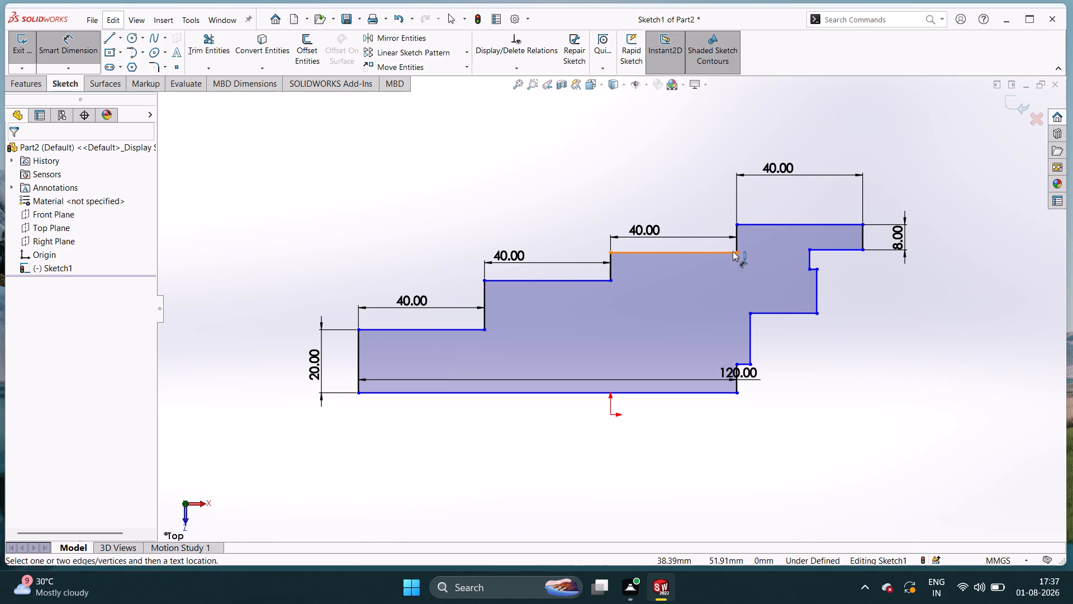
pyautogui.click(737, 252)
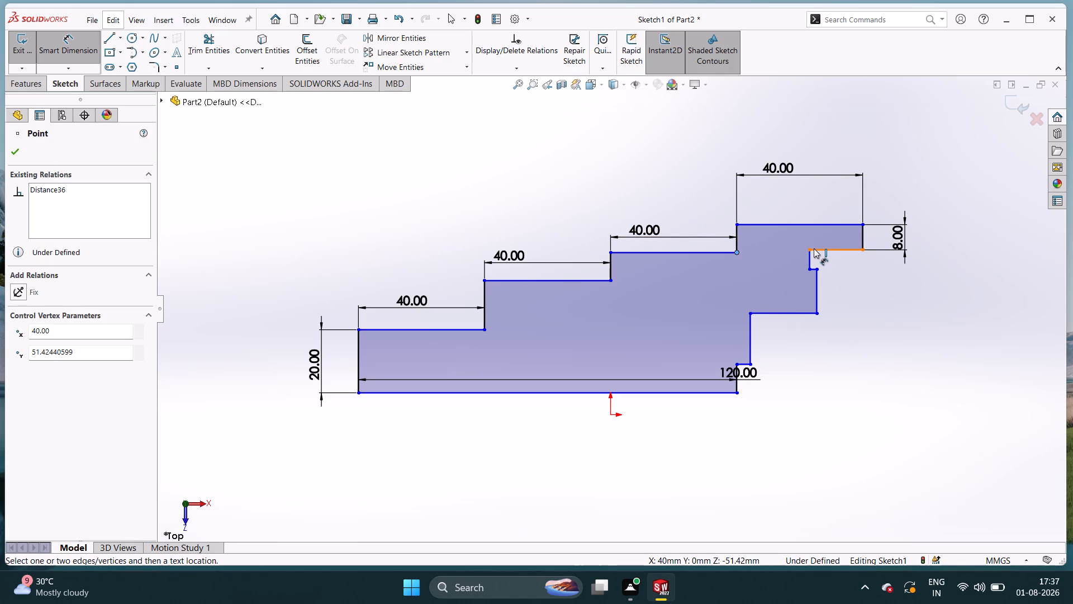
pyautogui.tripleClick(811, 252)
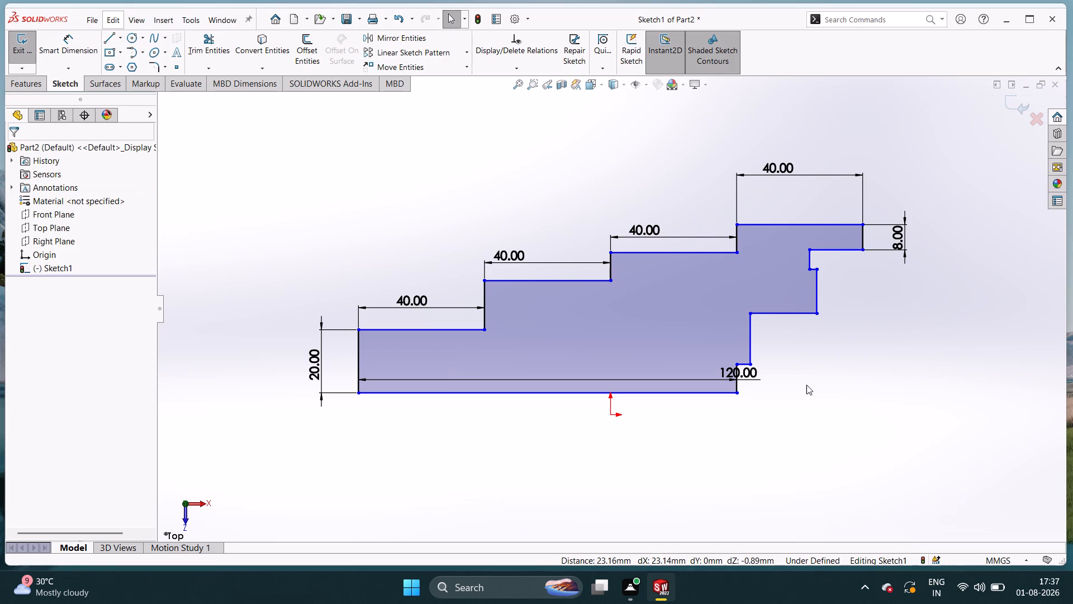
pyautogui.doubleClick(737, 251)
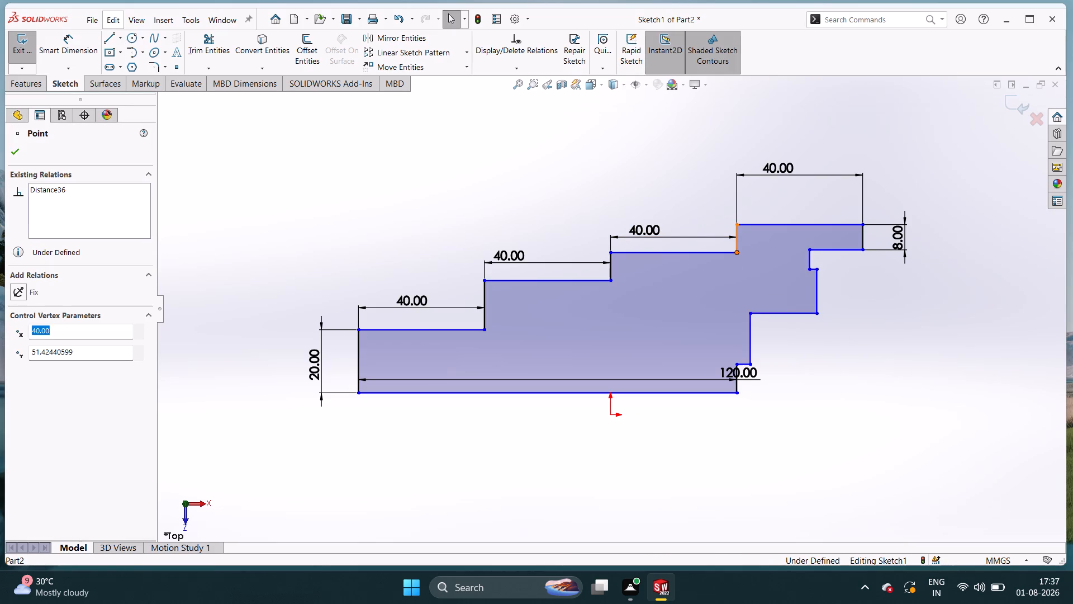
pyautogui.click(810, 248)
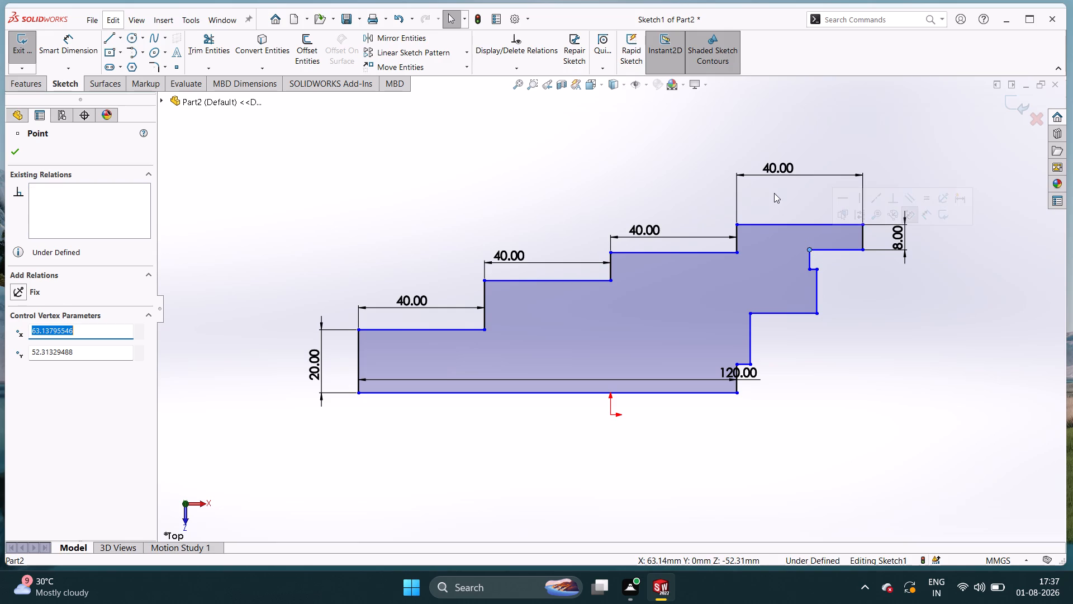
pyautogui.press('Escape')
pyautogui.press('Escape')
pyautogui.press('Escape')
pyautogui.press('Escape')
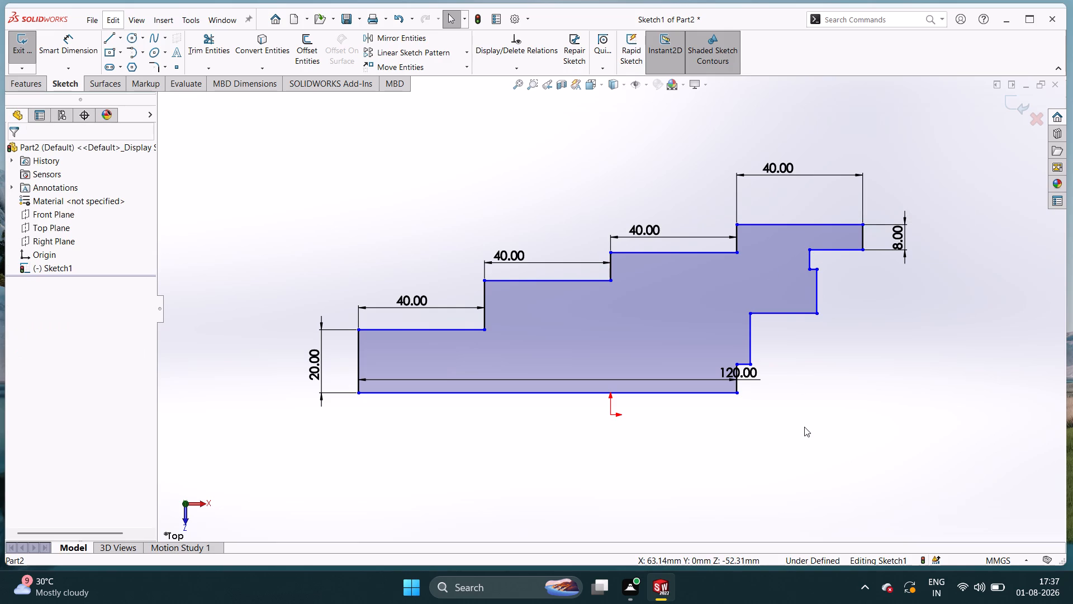
# Add an 8 mm horizontal dimension from the foot of the top riser to the inner corner at the end of the top step's underside.
pyautogui.moveTo(804, 427); pyautogui.dragTo(880, 343, button='right')
pyautogui.moveTo(853, 433); pyautogui.dragTo(854, 306, button='right')
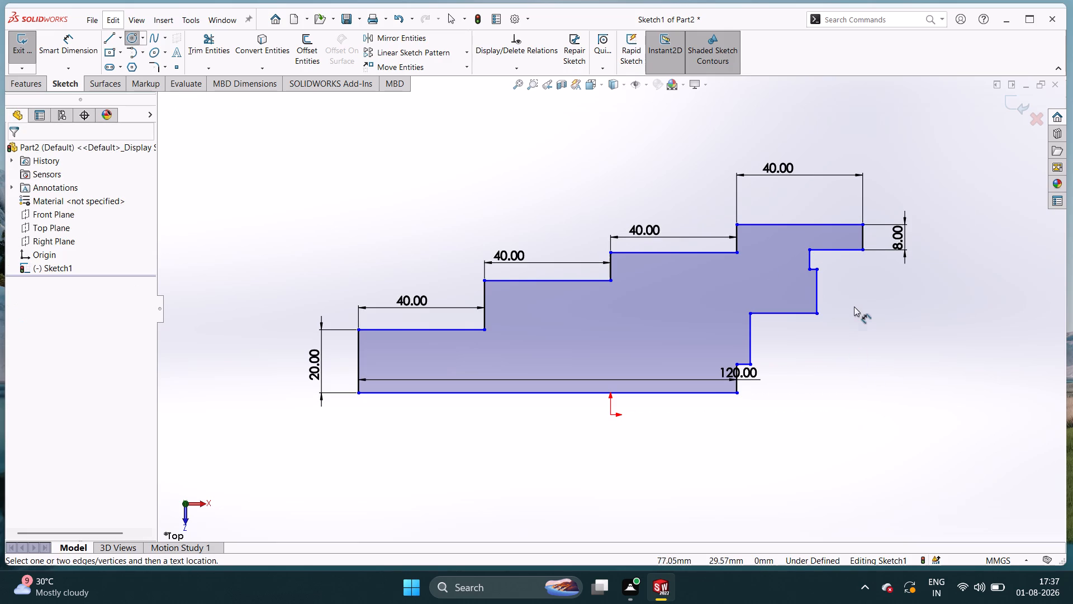
pyautogui.moveTo(854, 306); pyautogui.dragTo(859, 289, button='right')
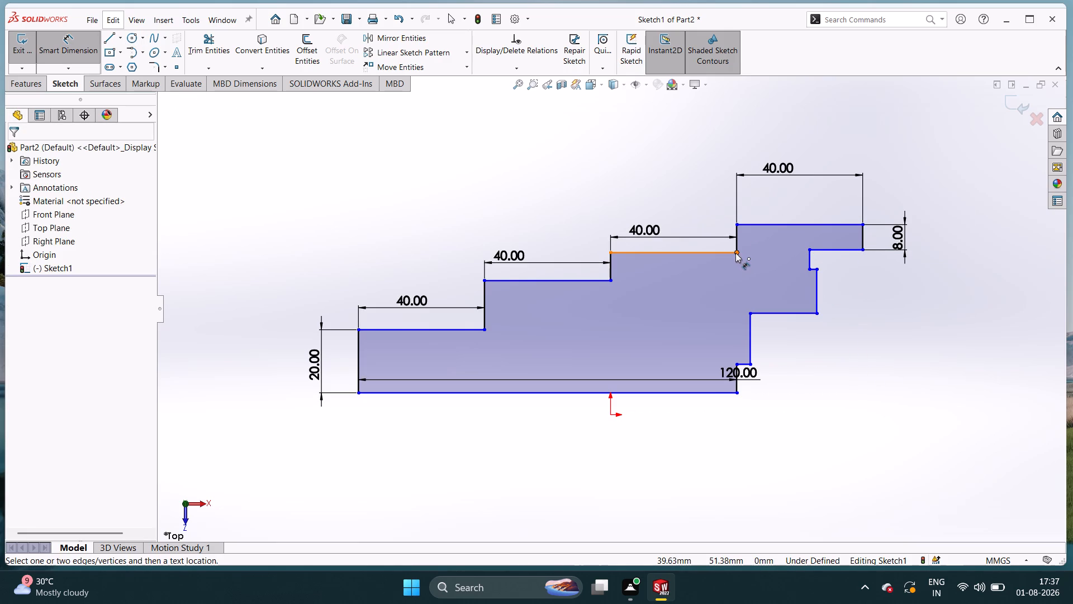
pyautogui.click(735, 253)
pyautogui.click(811, 249)
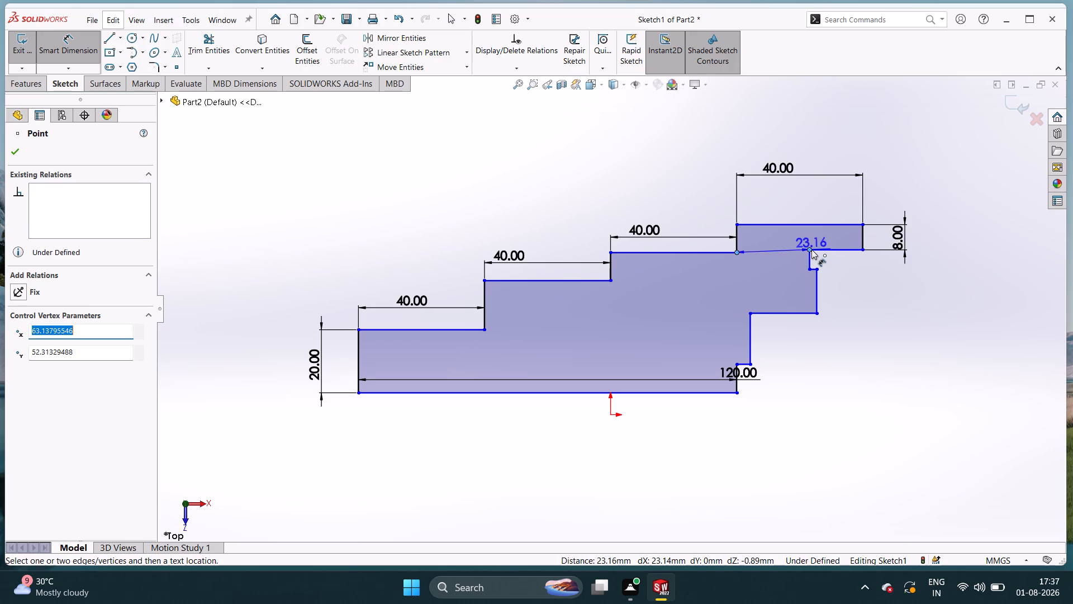
pyautogui.doubleClick(770, 429)
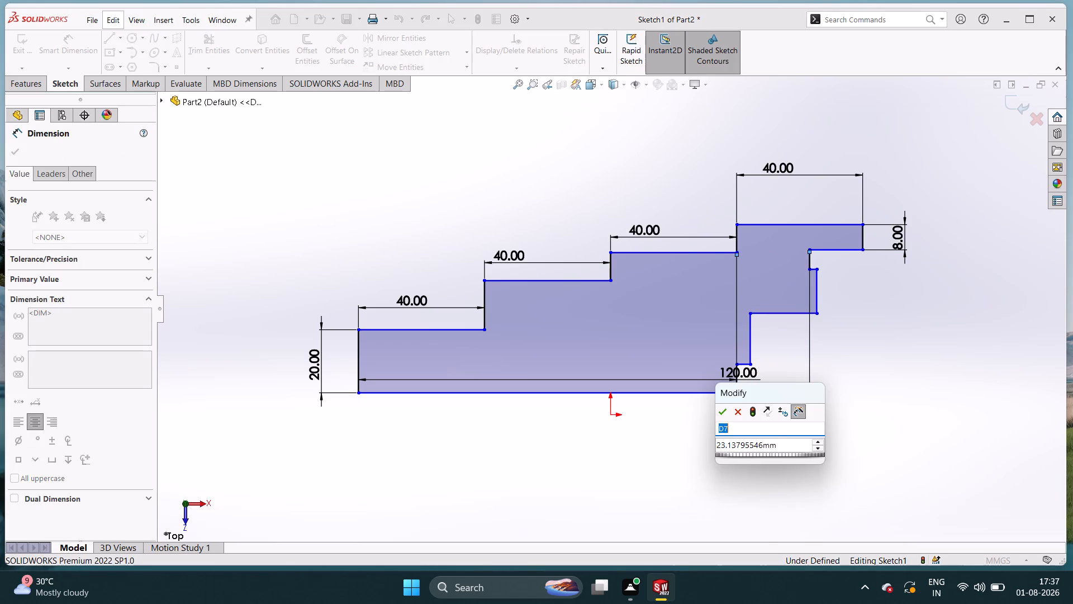
pyautogui.click(780, 441)
pyautogui.click(780, 441)
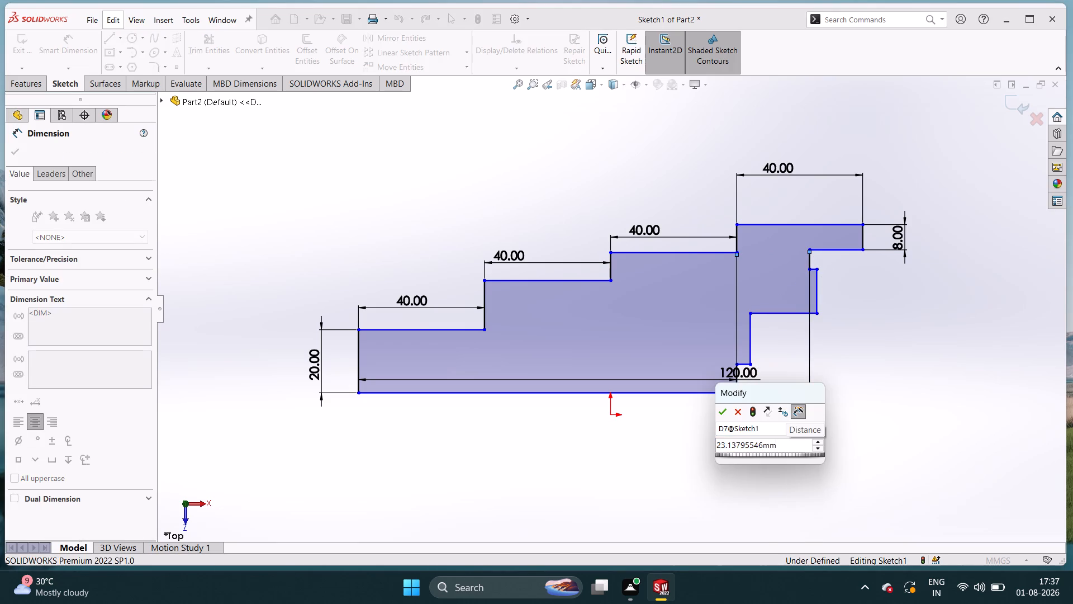
pyautogui.press('BackSpace')
pyautogui.press('BackSpace')
pyautogui.press('BackSpace')
pyautogui.press('BackSpace')
pyautogui.press('BackSpace')
pyautogui.press('BackSpace')
pyautogui.press('BackSpace')
pyautogui.press('BackSpace')
pyautogui.press('BackSpace')
pyautogui.press('BackSpace')
pyautogui.press('BackSpace')
pyautogui.press('BackSpace')
pyautogui.press('BackSpace')
pyautogui.press('BackSpace')
pyautogui.press('BackSpace')
pyautogui.press('BackSpace')
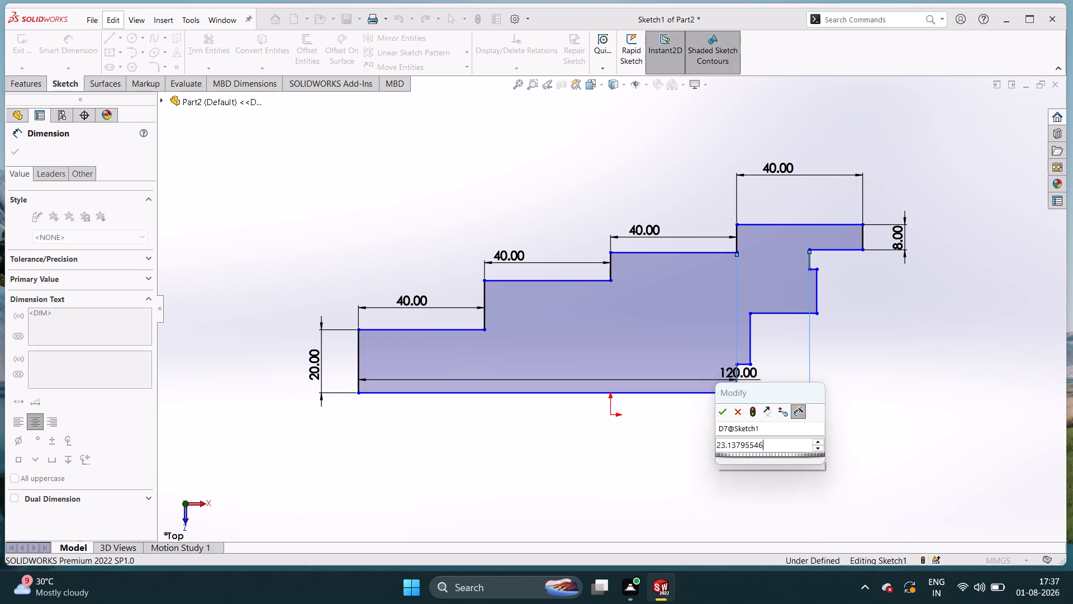
pyautogui.press('BackSpace')
pyautogui.press('BackSpace')
pyautogui.press('BackSpace')
pyautogui.press('8')
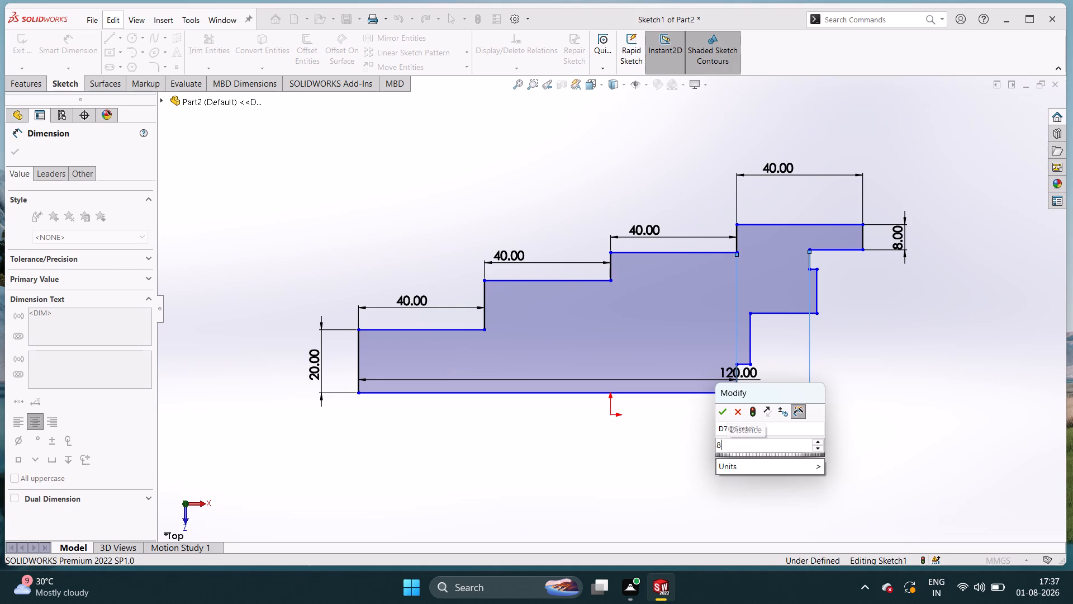
pyautogui.press('Return')
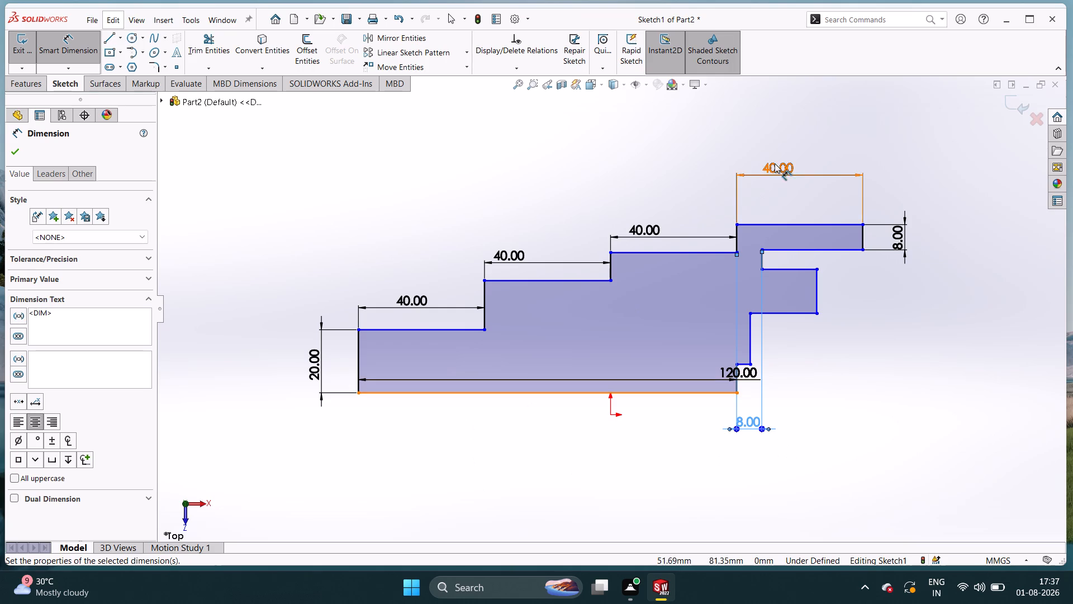
# Add an 8 mm horizontal dimension from the foot of the riser between the second and third treads to the underside block's upper outer corner.
pyautogui.tripleClick(611, 280)
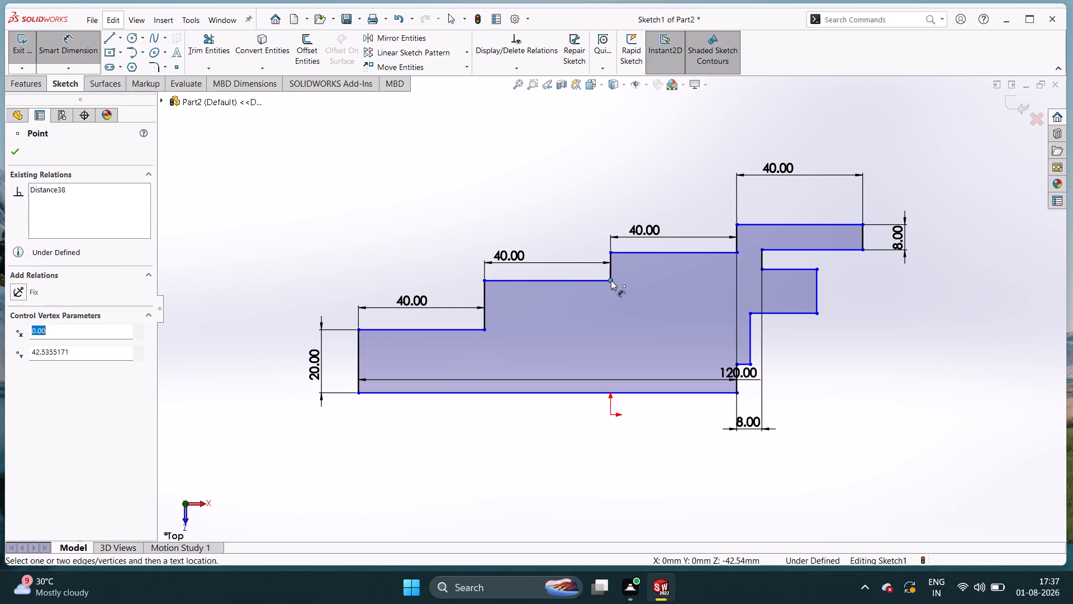
pyautogui.doubleClick(816, 268)
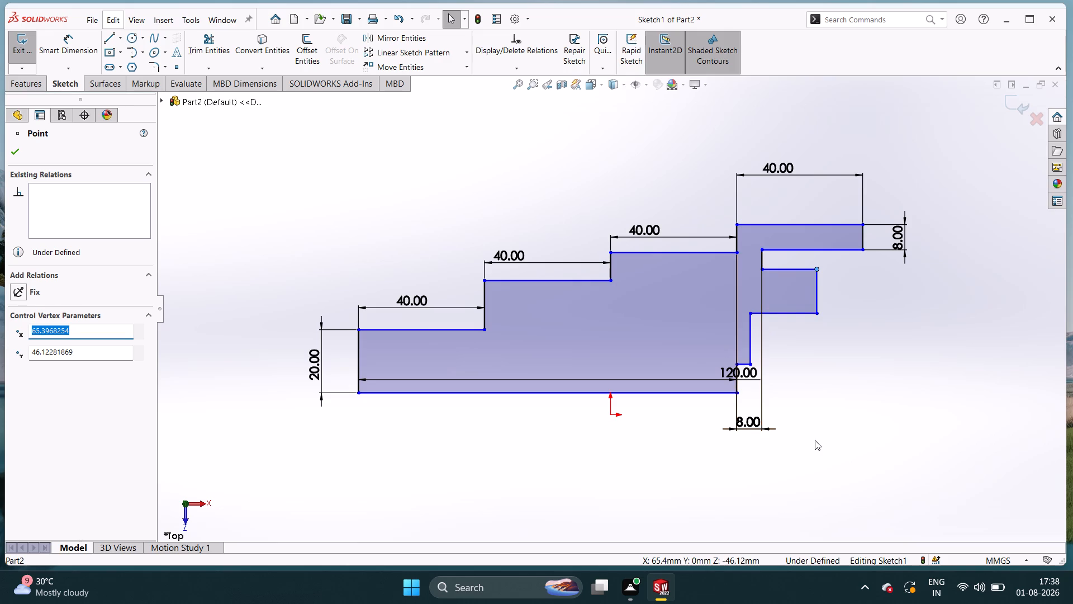
pyautogui.moveTo(815, 440); pyautogui.dragTo(833, 342, button='right')
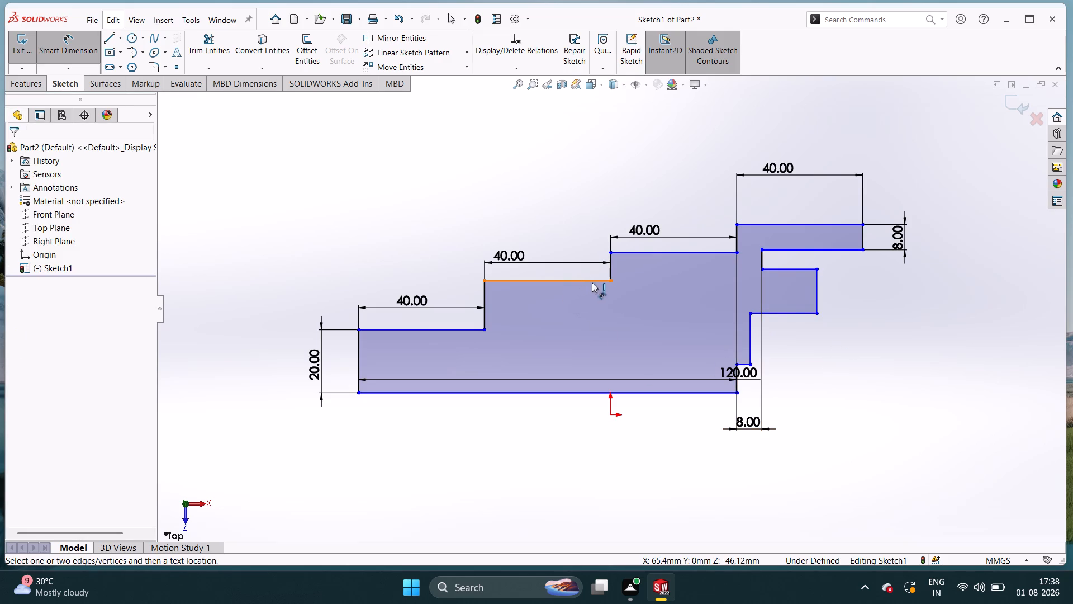
pyautogui.click(611, 281)
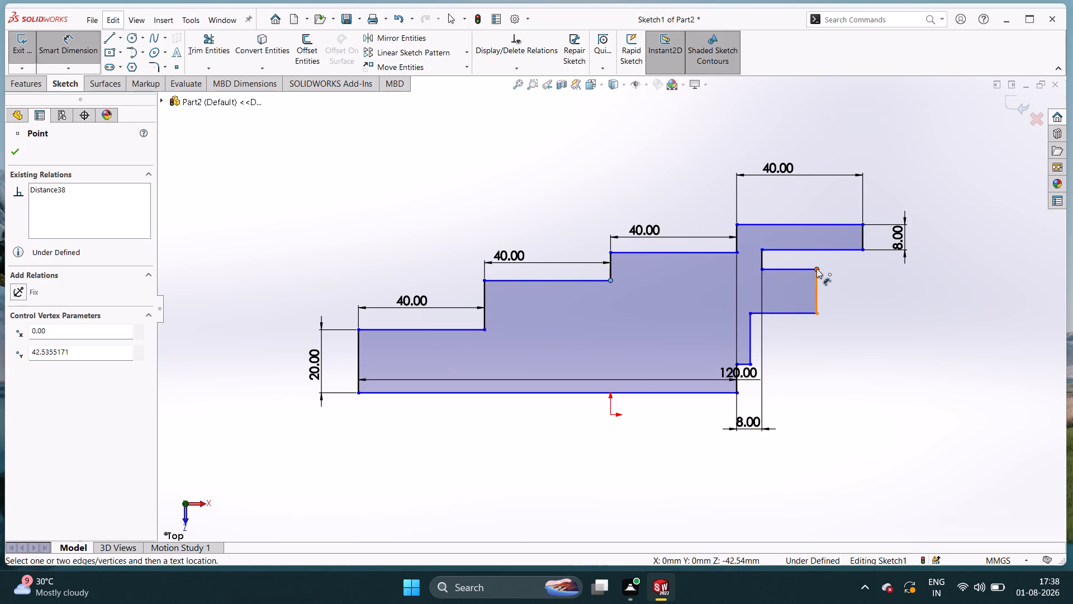
pyautogui.click(816, 268)
pyautogui.tripleClick(699, 472)
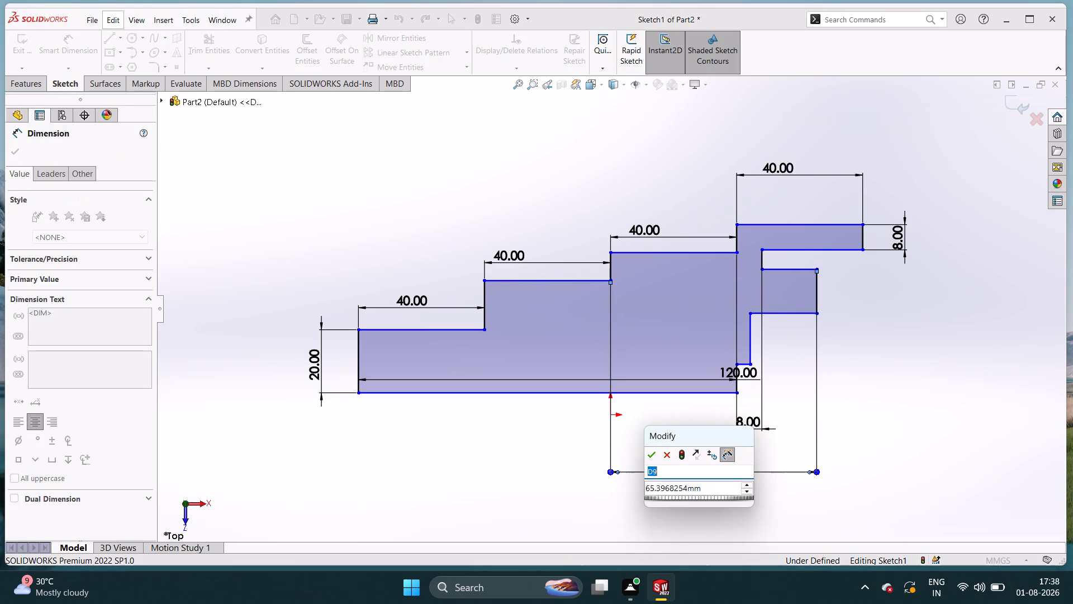
pyautogui.doubleClick(711, 487)
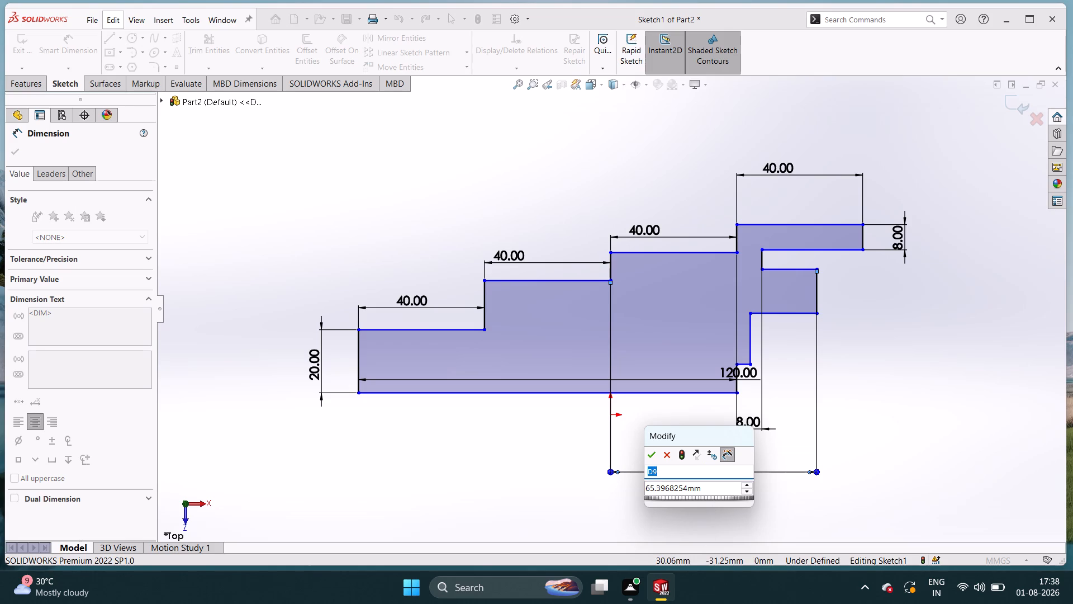
pyautogui.press('8')
pyautogui.press('Return')
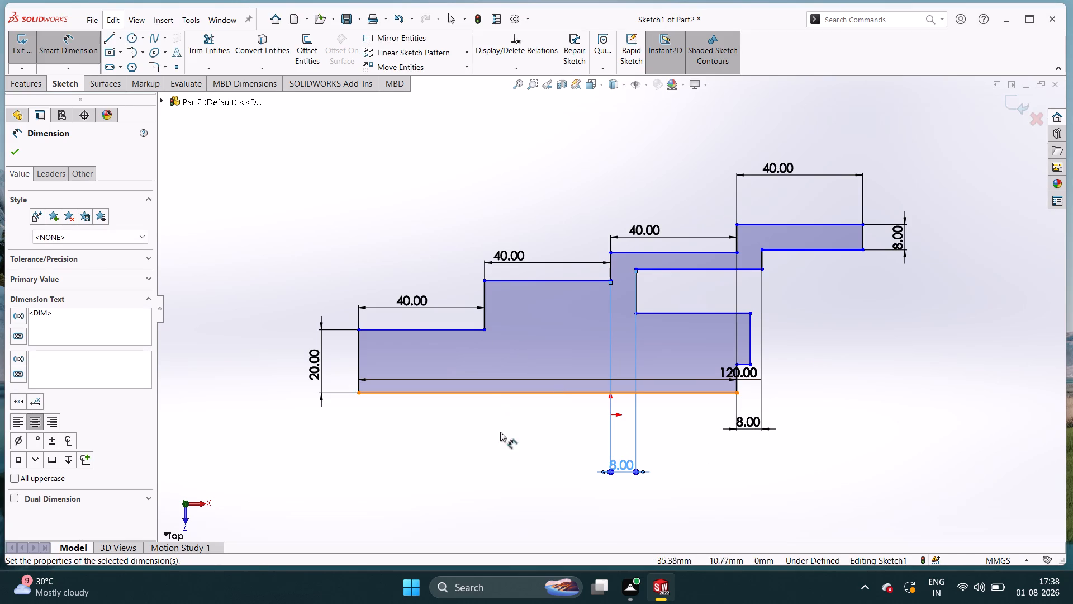
pyautogui.doubleClick(501, 454)
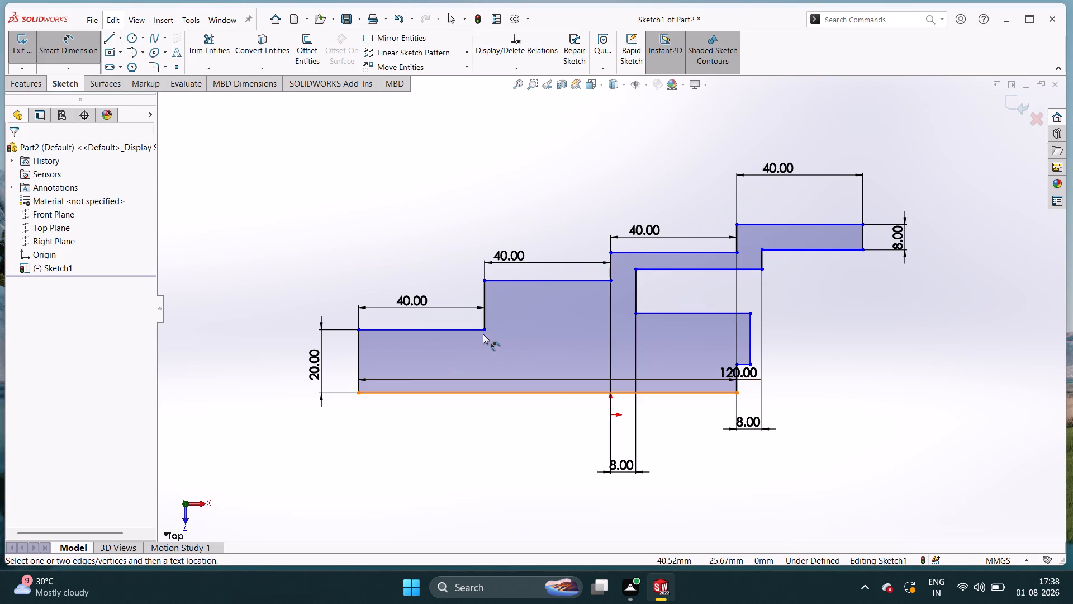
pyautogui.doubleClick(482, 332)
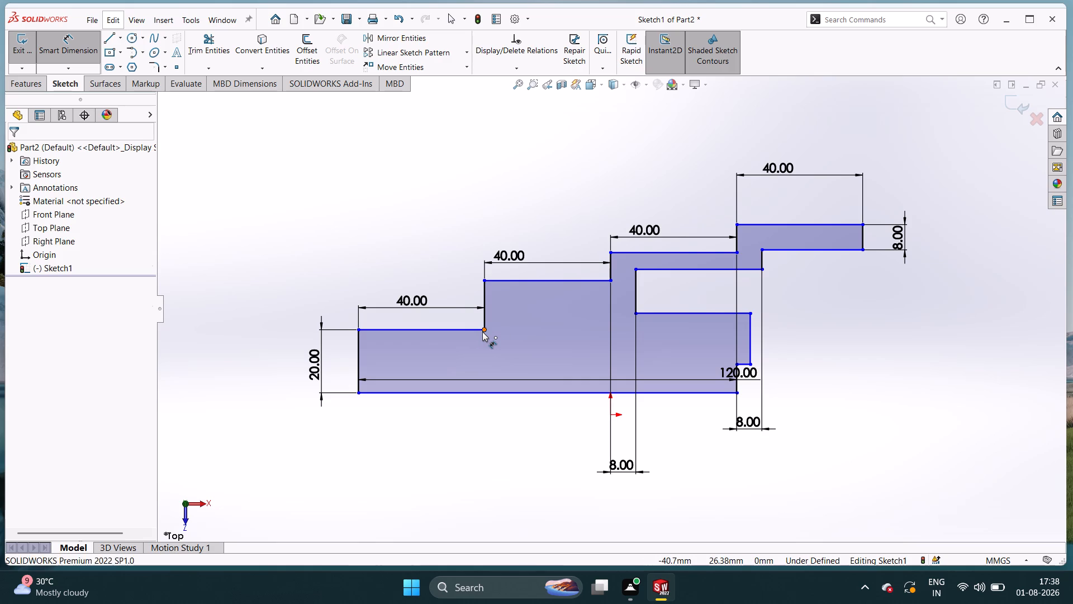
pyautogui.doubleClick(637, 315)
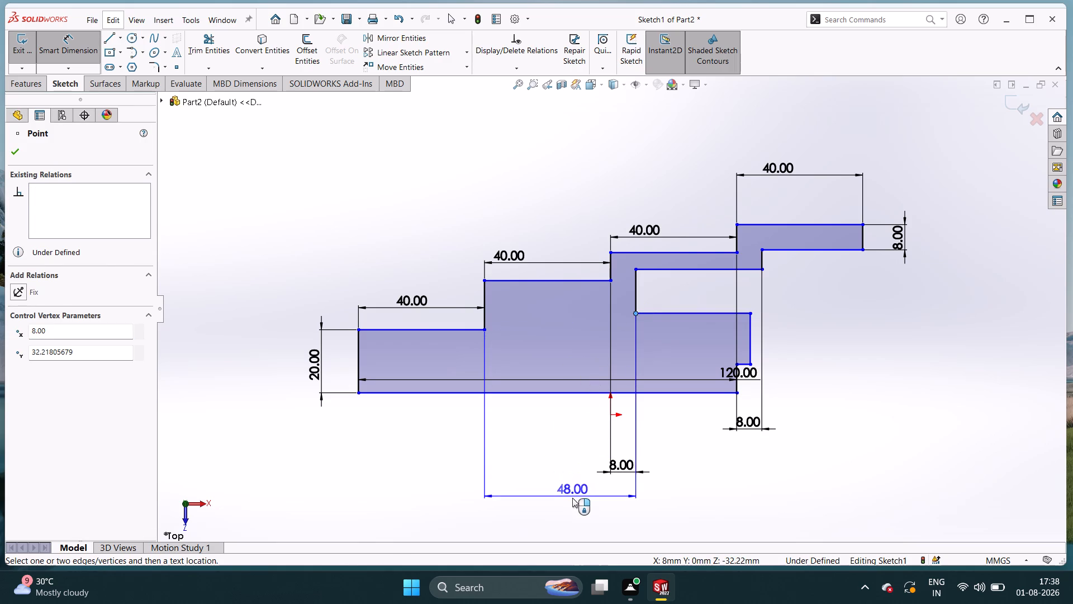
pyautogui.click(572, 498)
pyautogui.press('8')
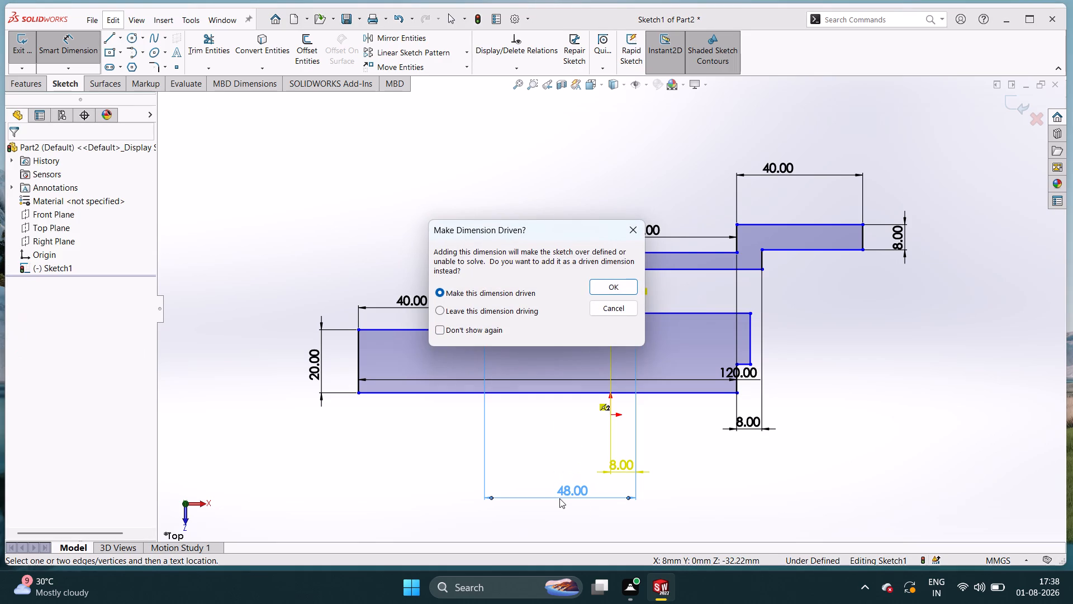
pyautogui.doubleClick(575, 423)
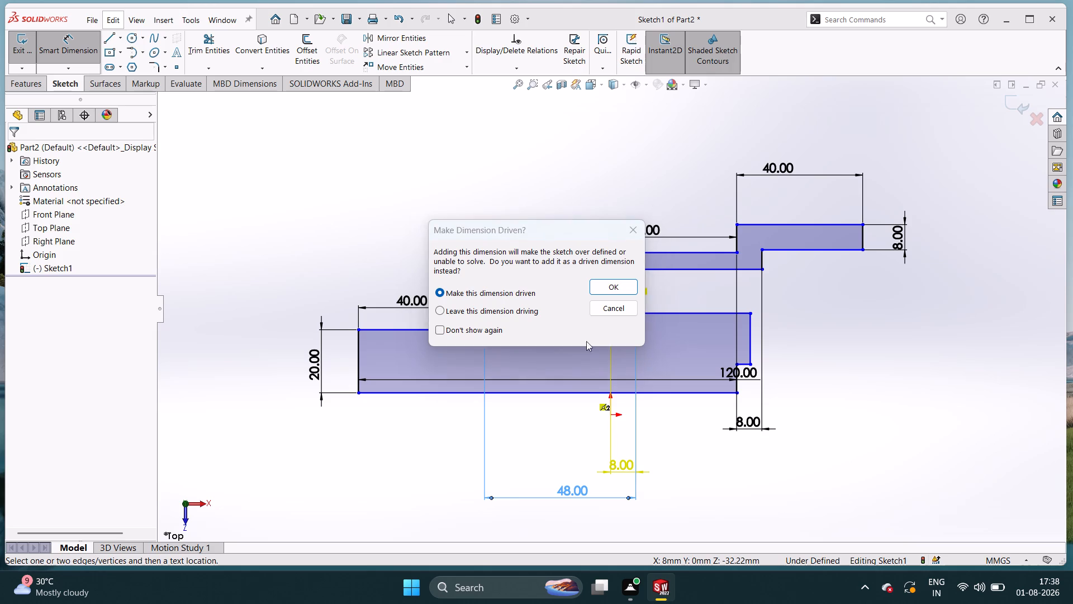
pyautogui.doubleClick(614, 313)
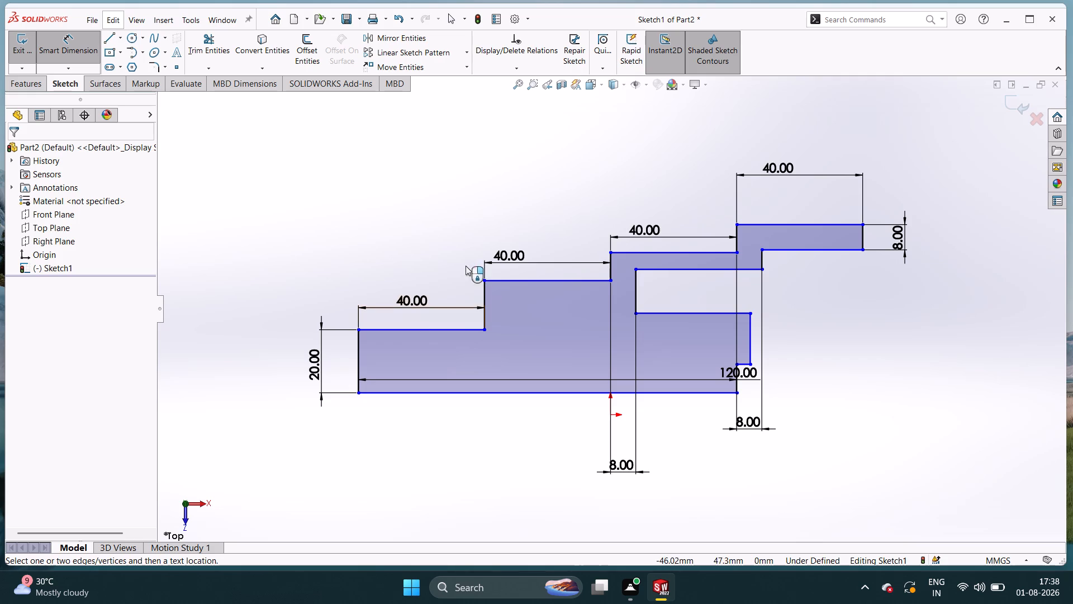
# Add an 8 mm horizontal dimension from the foot of the riser between the first two treads to the lowest underside notch's outer corner.
pyautogui.moveTo(433, 450); pyautogui.dragTo(400, 275, button='right')
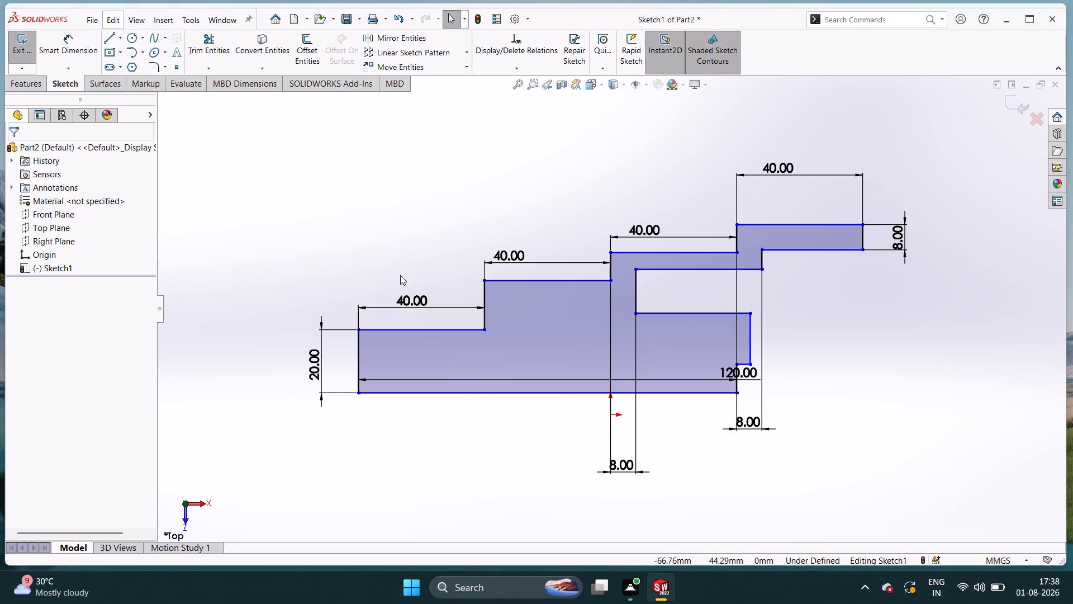
pyautogui.moveTo(419, 258); pyautogui.dragTo(426, 150, button='right')
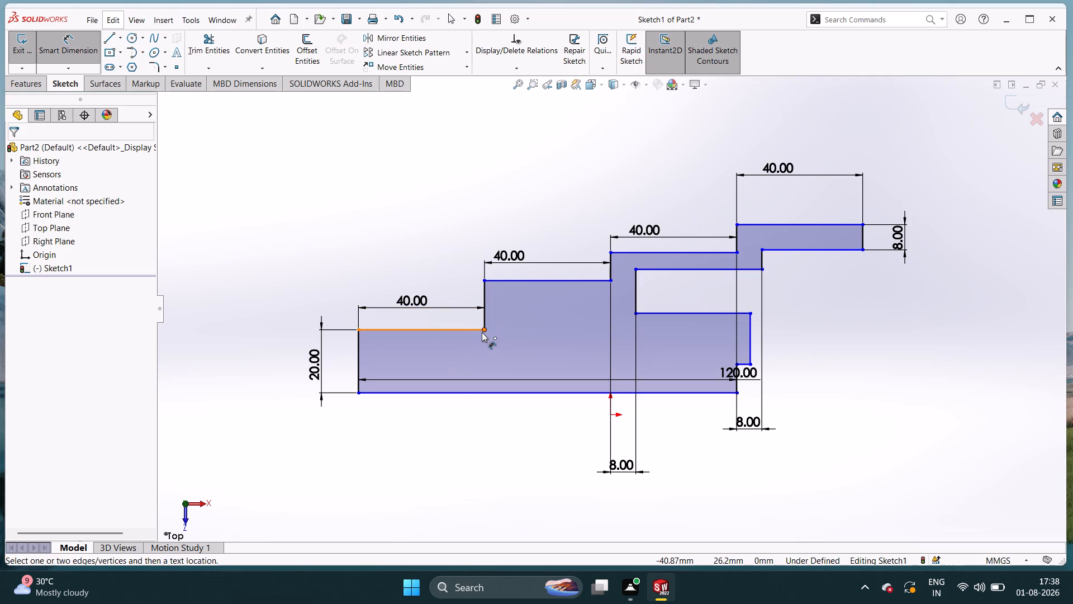
pyautogui.doubleClick(482, 331)
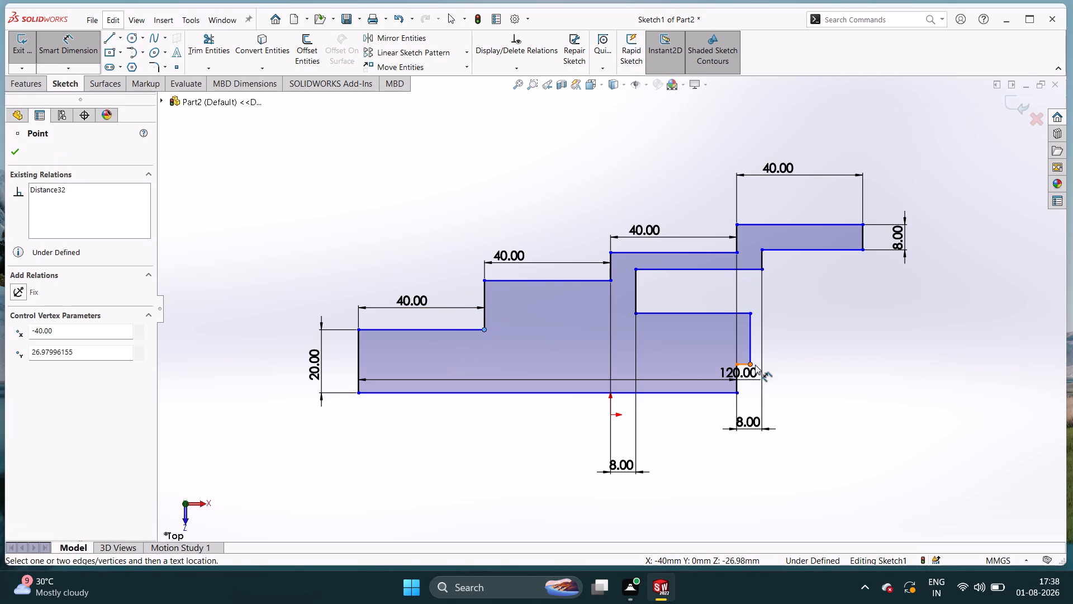
pyautogui.click(749, 364)
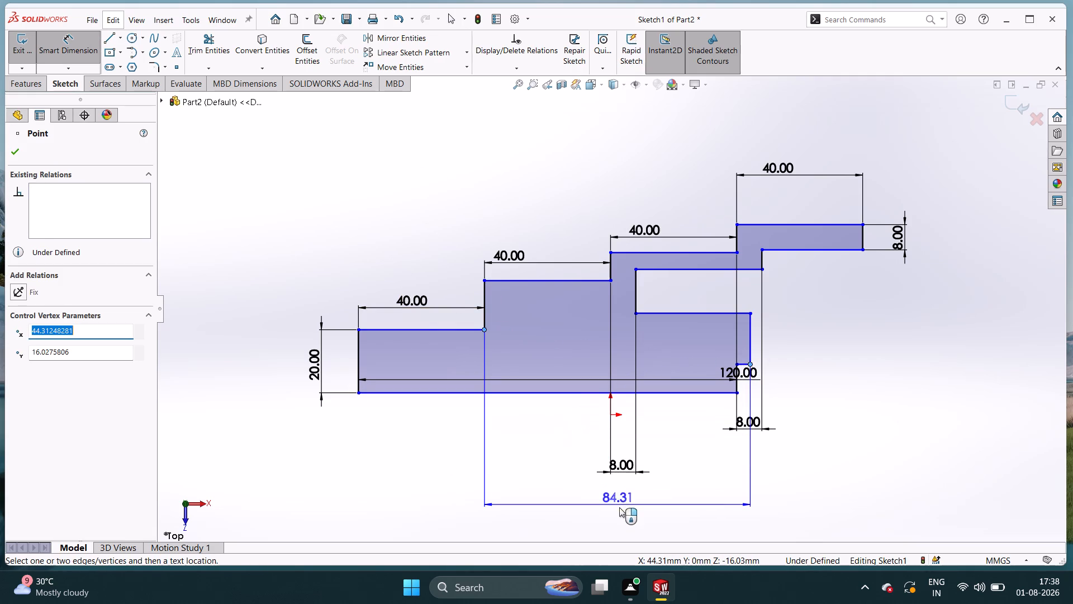
pyautogui.click(620, 510)
pyautogui.press('8')
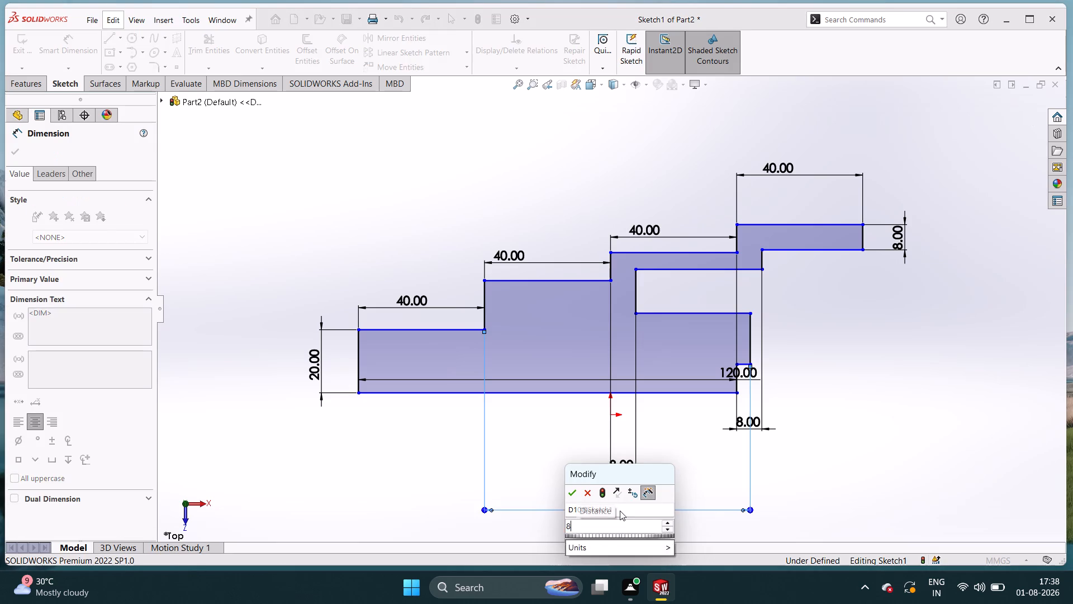
pyautogui.press('Return')
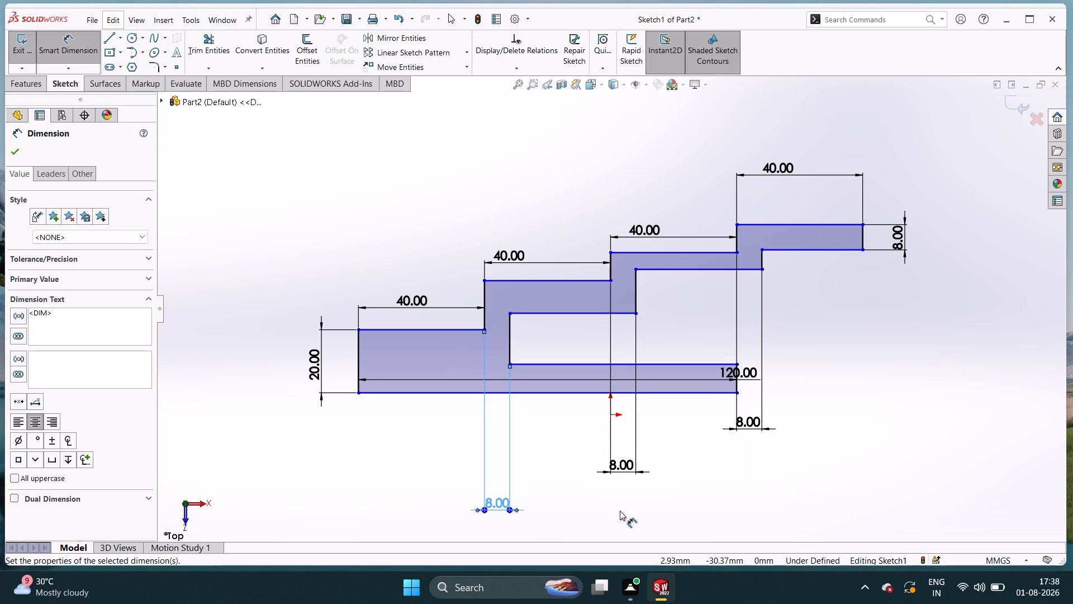
pyautogui.click(592, 515)
# Move the 120 mm base dimension out of the profile to below its bottom edge, keeping its value.
pyautogui.moveTo(531, 453); pyautogui.dragTo(781, 379)
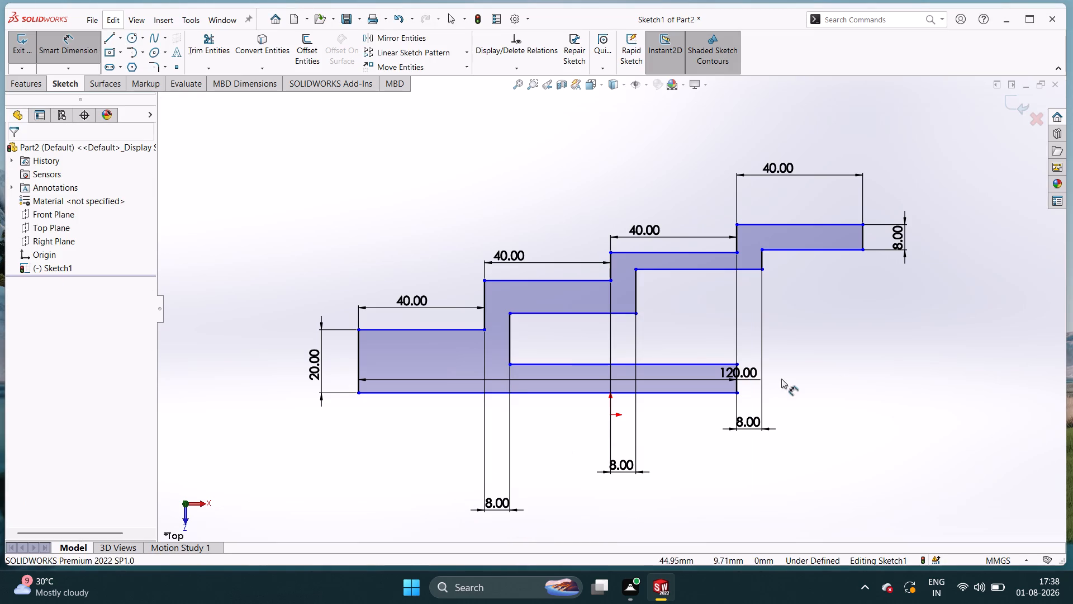
pyautogui.moveTo(781, 379); pyautogui.dragTo(907, 360)
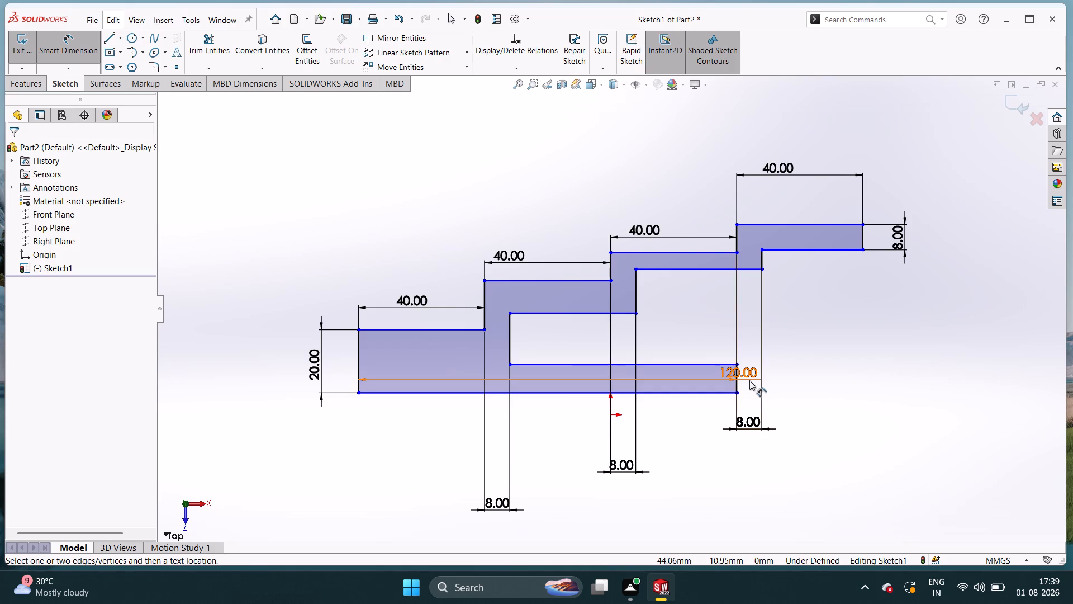
pyautogui.click(742, 375)
pyautogui.moveTo(742, 375); pyautogui.dragTo(678, 473)
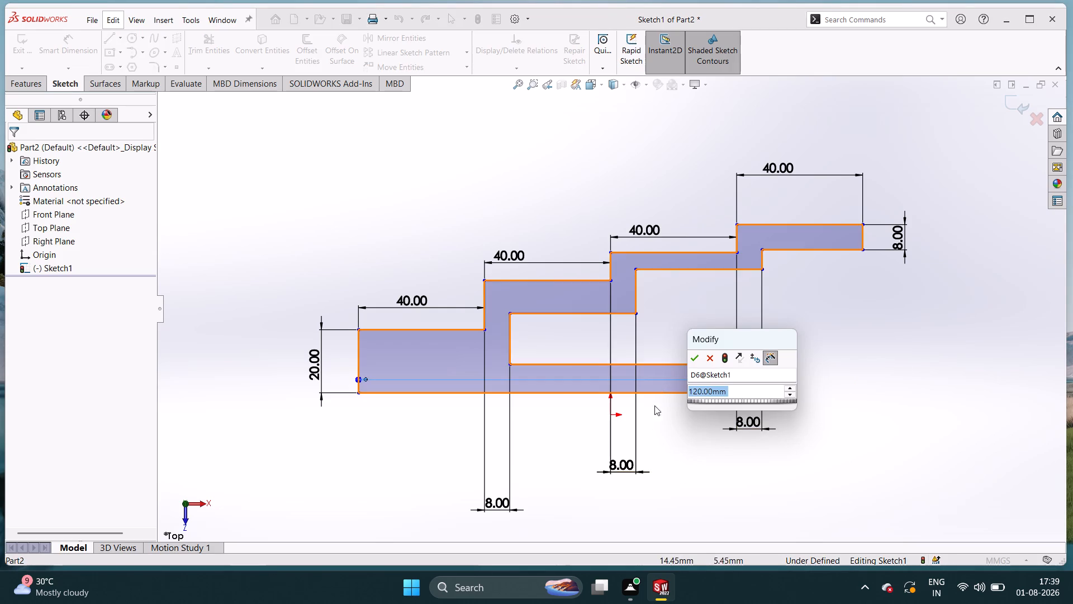
pyautogui.click(657, 434)
pyautogui.click(697, 356)
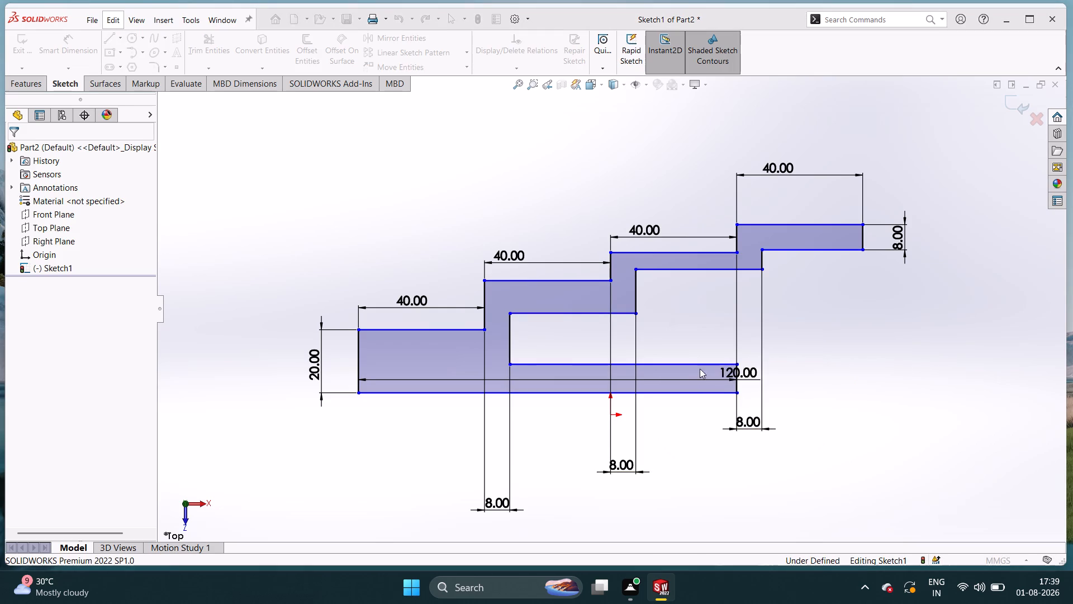
pyautogui.click(719, 371)
pyautogui.moveTo(719, 371); pyautogui.dragTo(660, 464)
pyautogui.click(660, 464)
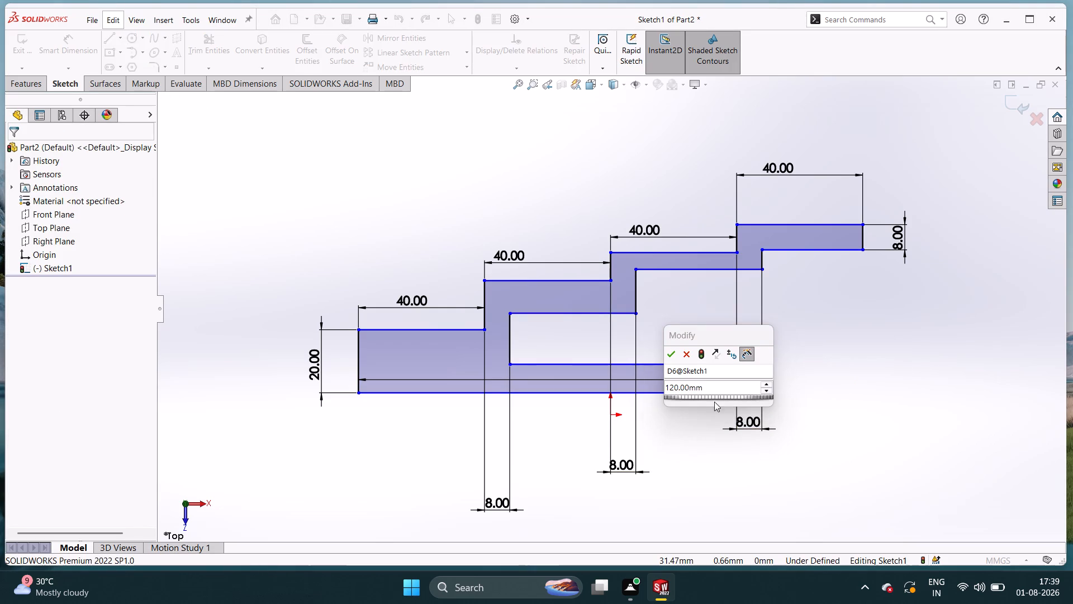
pyautogui.tripleClick(668, 346)
pyautogui.rightClick(713, 434)
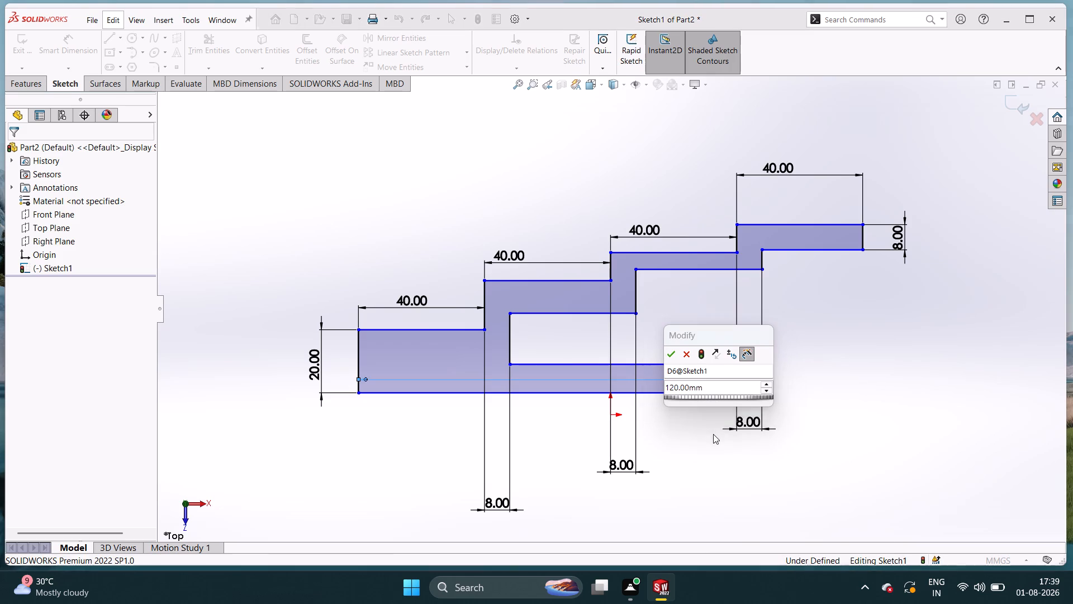
pyautogui.doubleClick(672, 348)
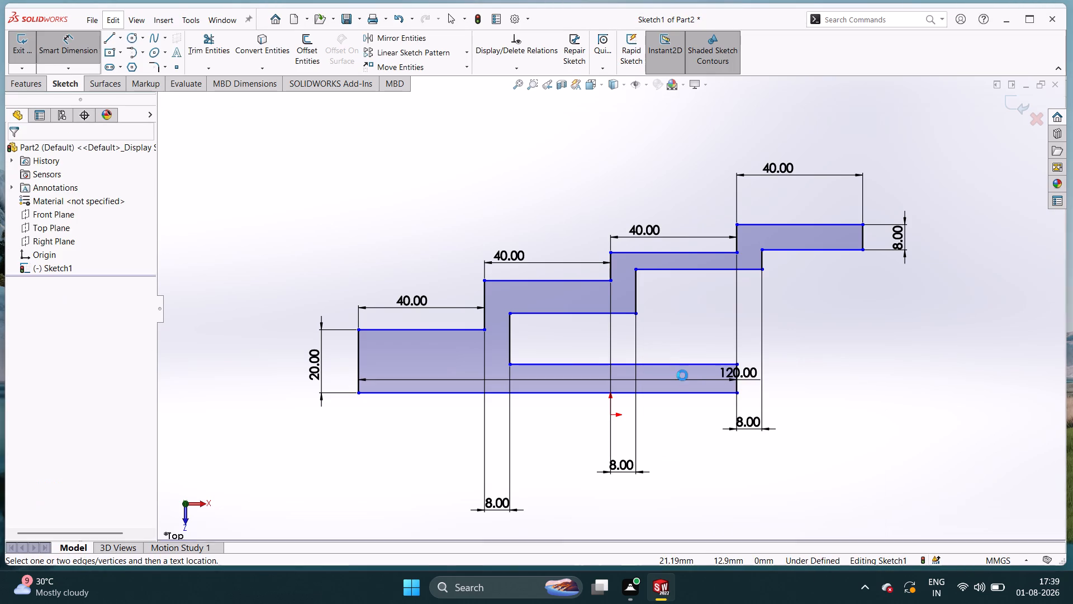
pyautogui.moveTo(737, 372); pyautogui.dragTo(548, 484)
pyautogui.click(548, 484)
pyautogui.doubleClick(587, 506)
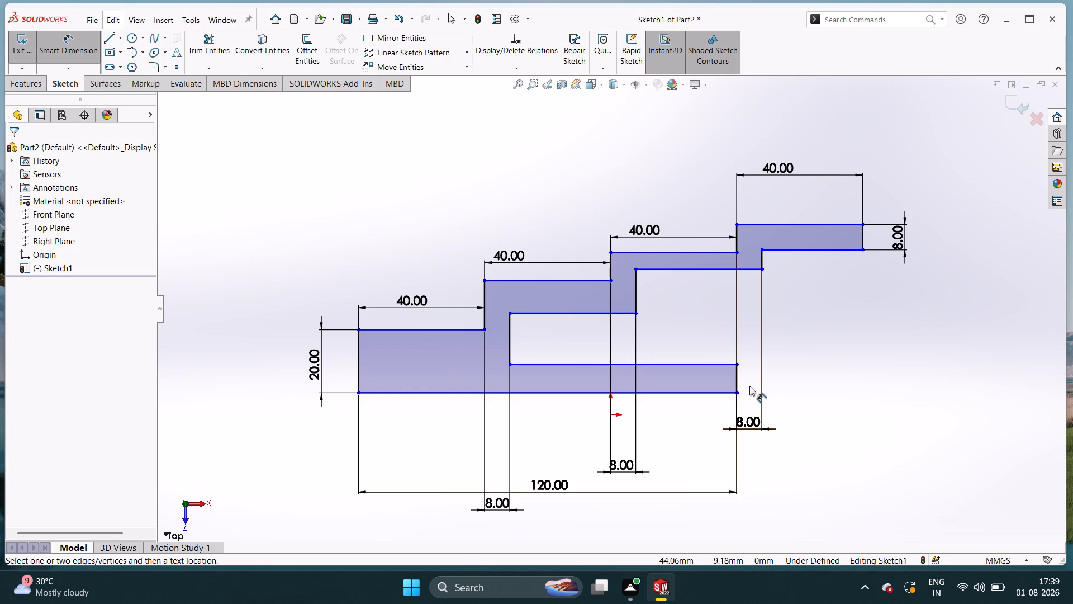
# Dimension the short end edge of the profile's bottom bar, trying a value of 30 mm and undoing that value change.
pyautogui.tripleClick(738, 384)
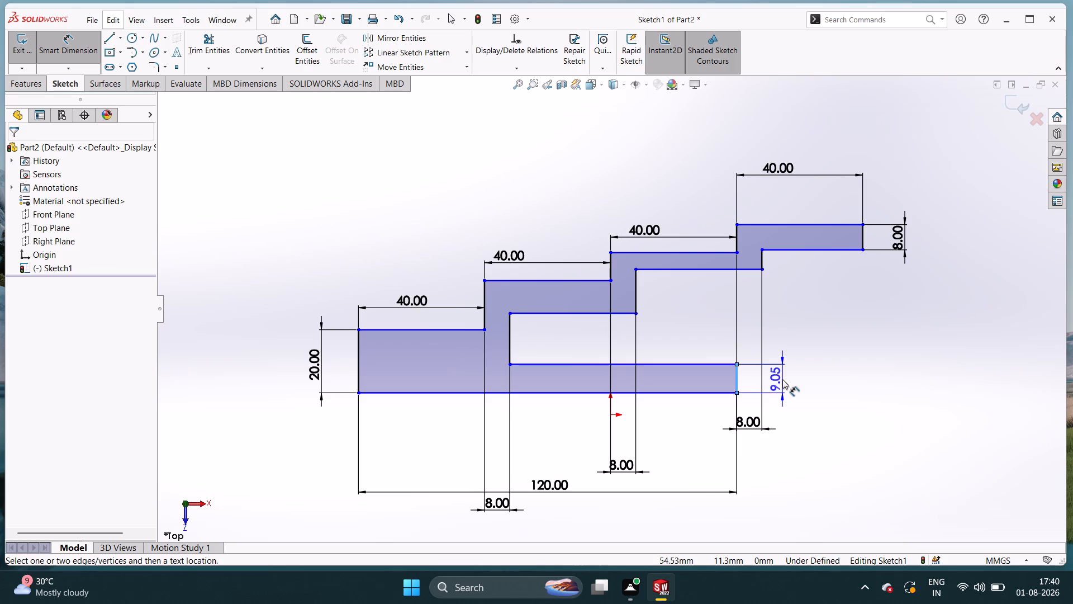
pyautogui.click(782, 379)
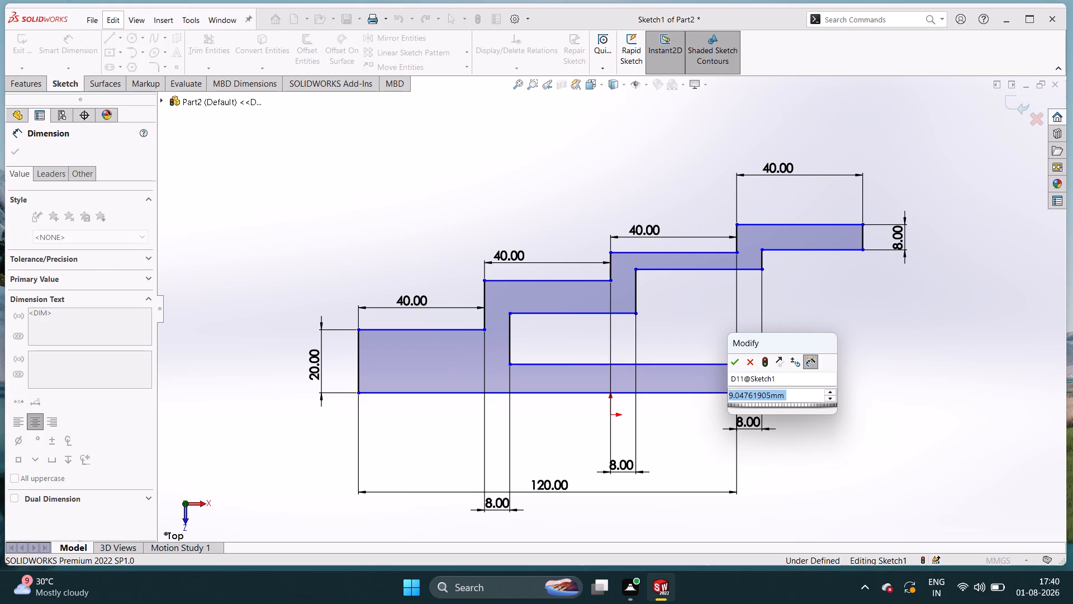
pyautogui.write('30')
pyautogui.press('Return')
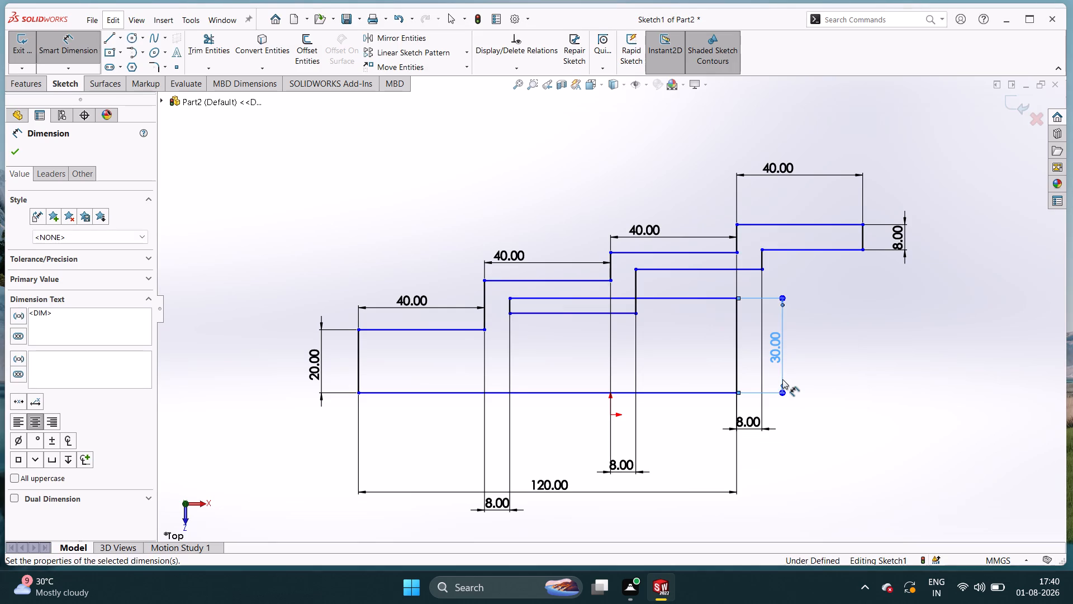
pyautogui.hotkey('ctrl', 'z')
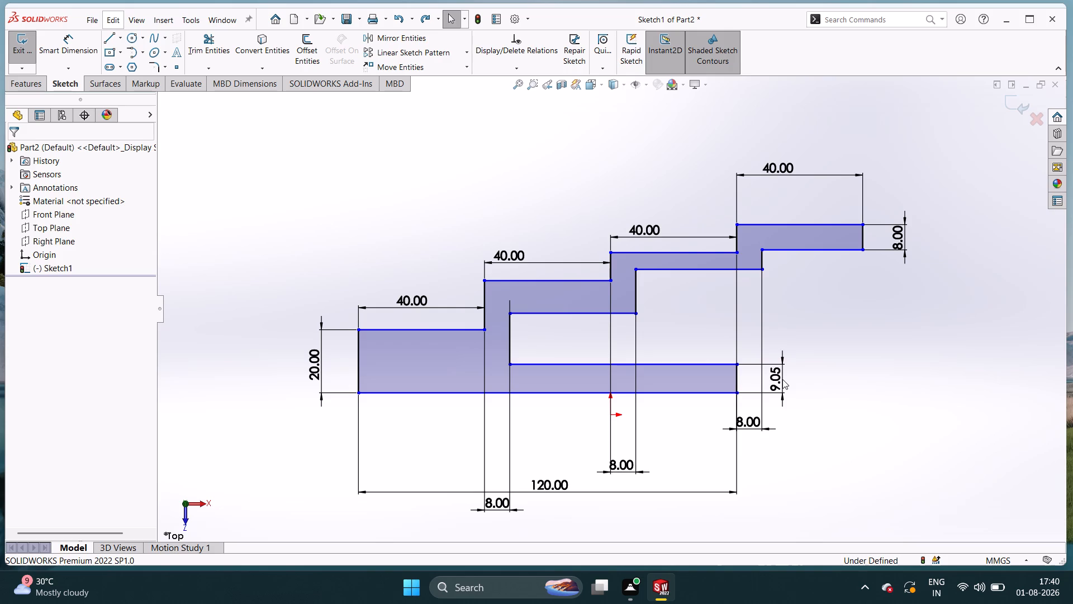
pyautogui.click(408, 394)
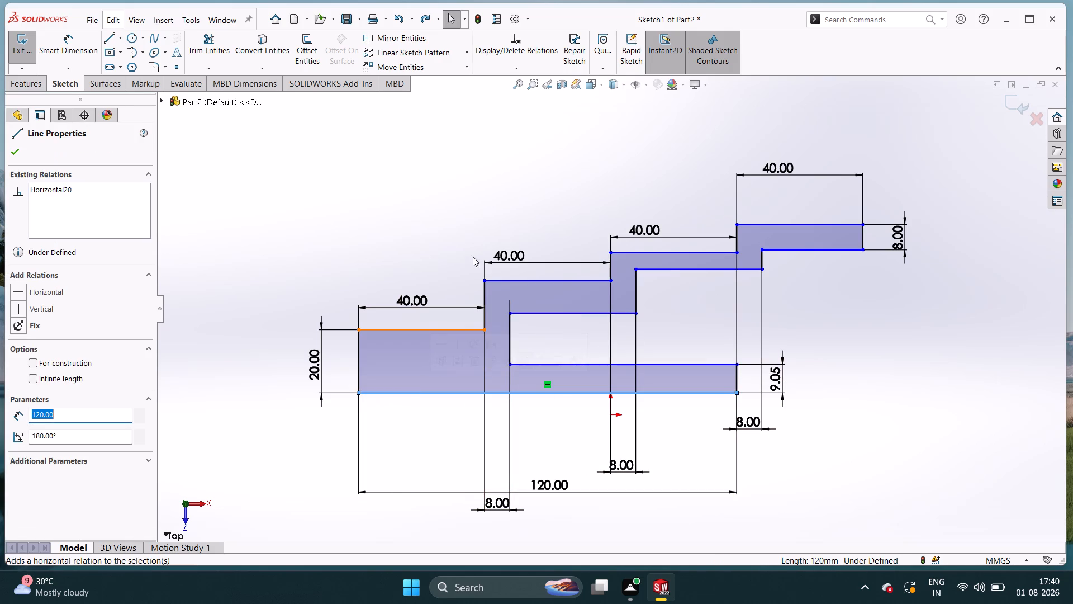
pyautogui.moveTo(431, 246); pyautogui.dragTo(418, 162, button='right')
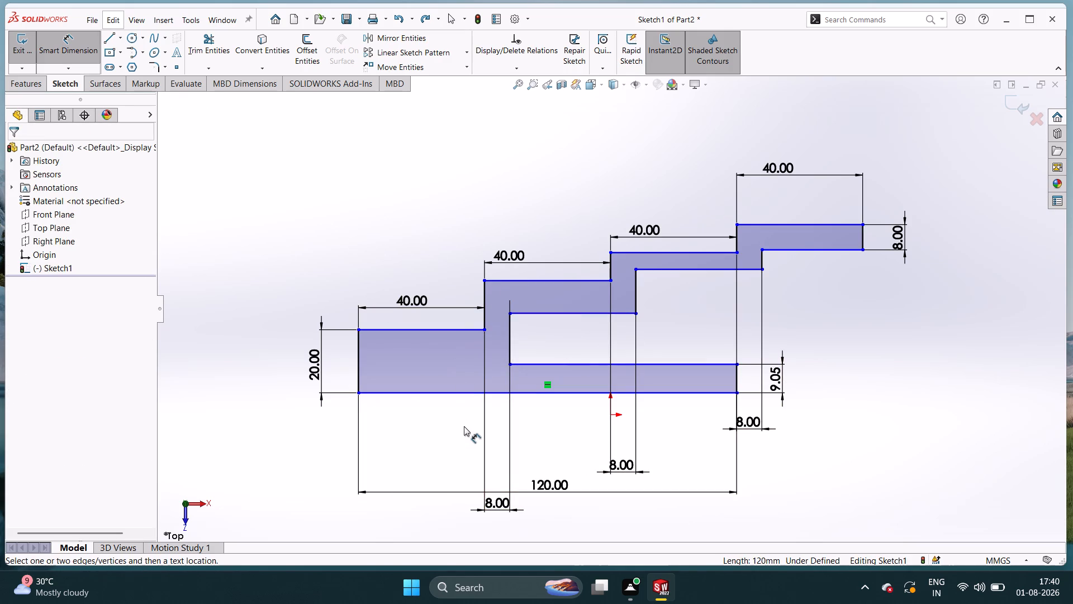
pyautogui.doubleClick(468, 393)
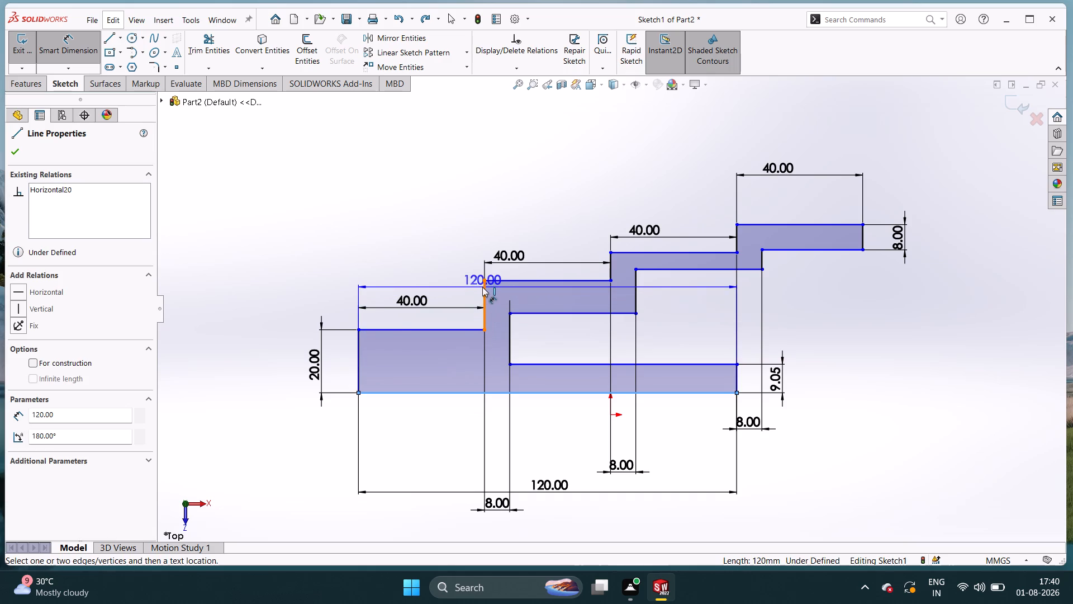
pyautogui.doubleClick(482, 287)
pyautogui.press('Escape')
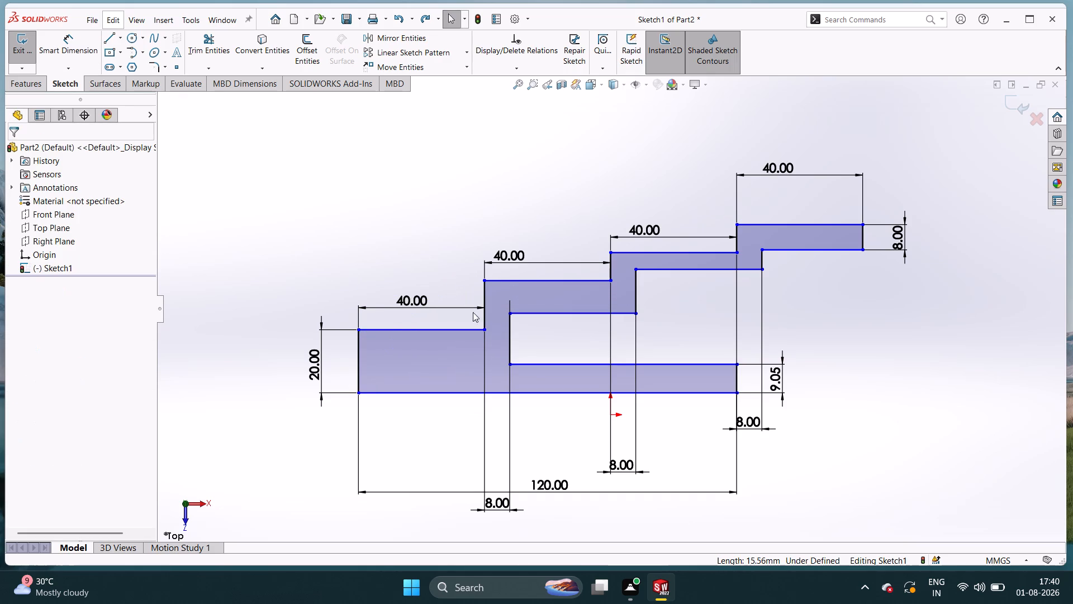
# Add a vertical dimension of 55/2 (27.5 mm) from the 120 mm base edge to the second tread's outer corner.
pyautogui.moveTo(458, 437); pyautogui.dragTo(441, 266, button='right')
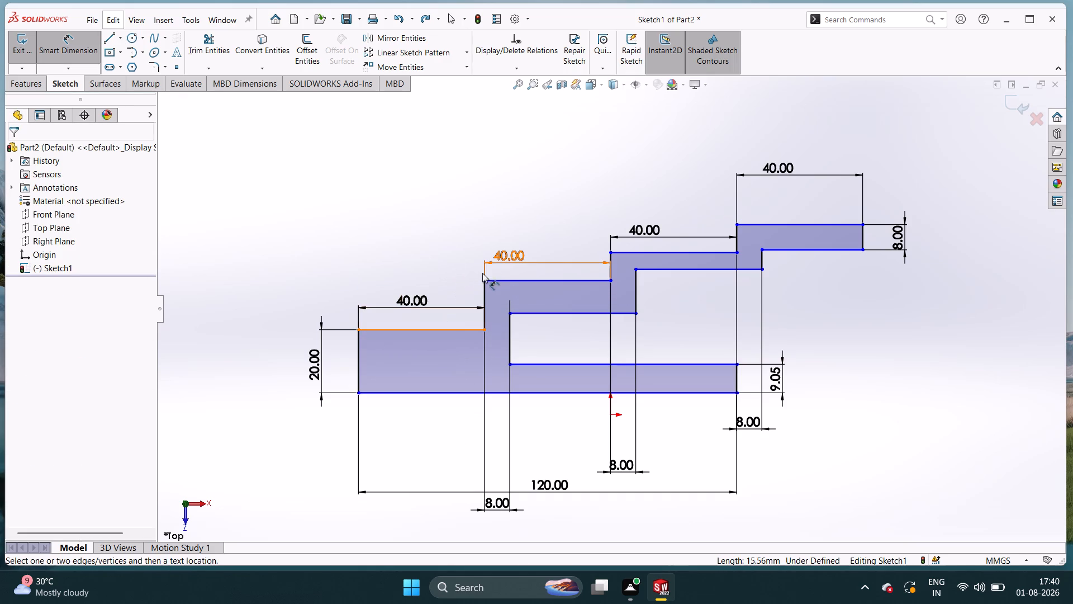
pyautogui.click(485, 280)
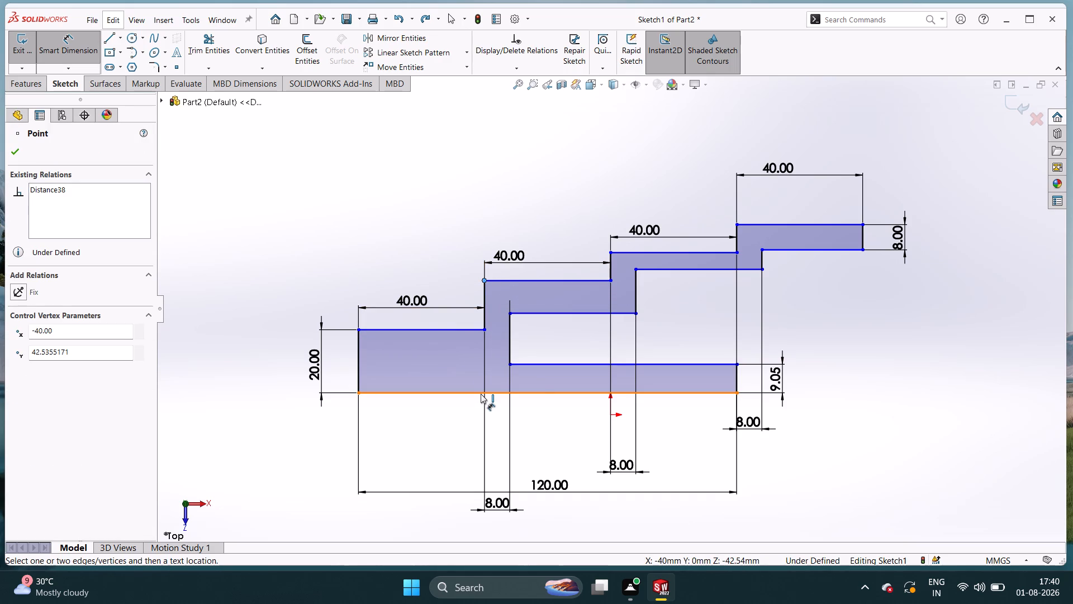
pyautogui.click(481, 394)
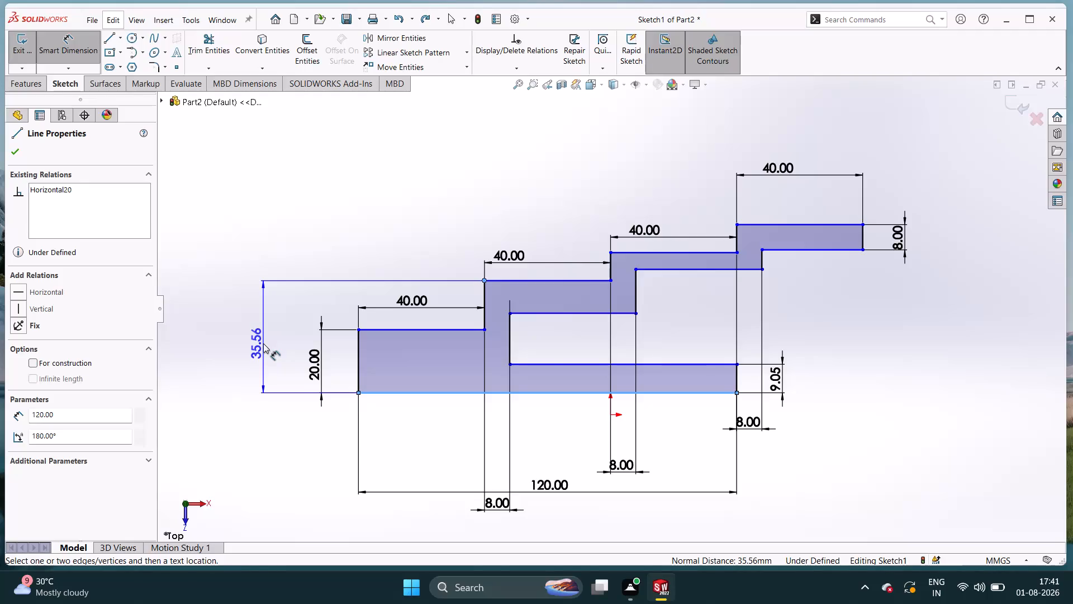
pyautogui.doubleClick(263, 343)
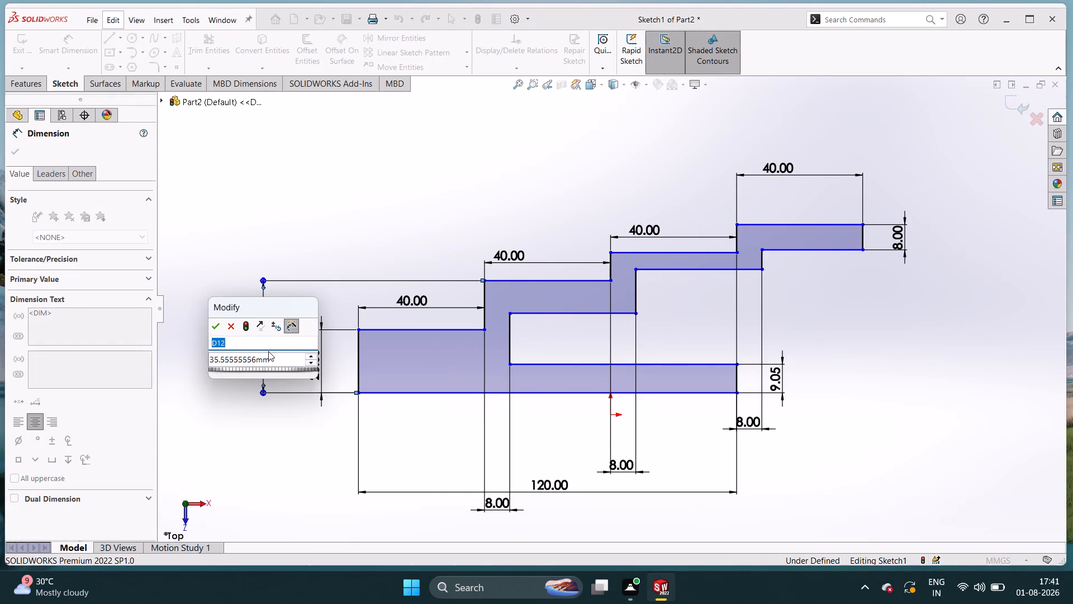
pyautogui.doubleClick(273, 358)
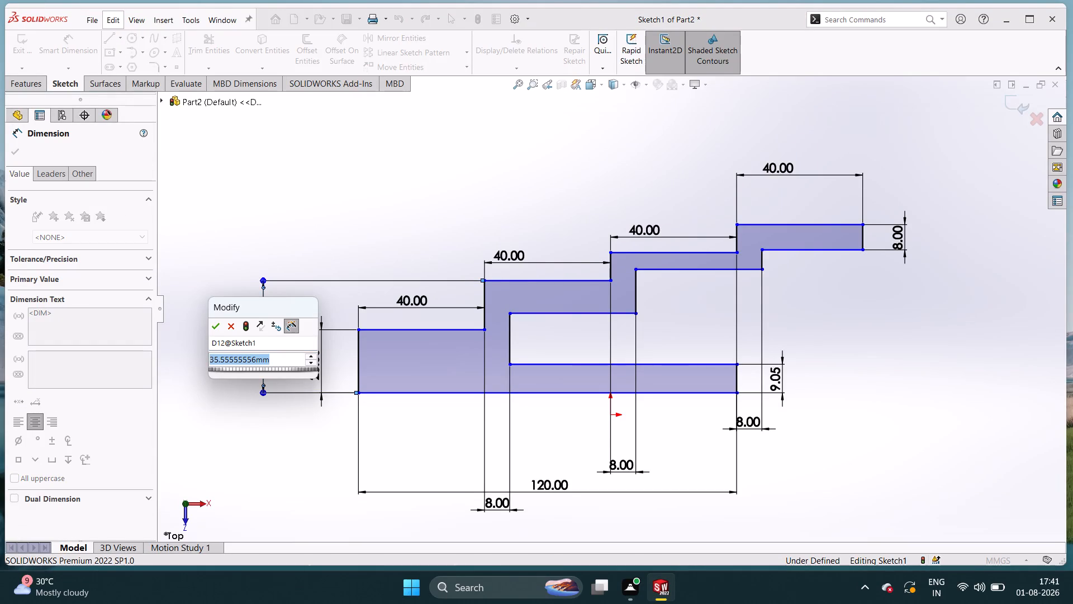
pyautogui.write('55')
pyautogui.write('/2')
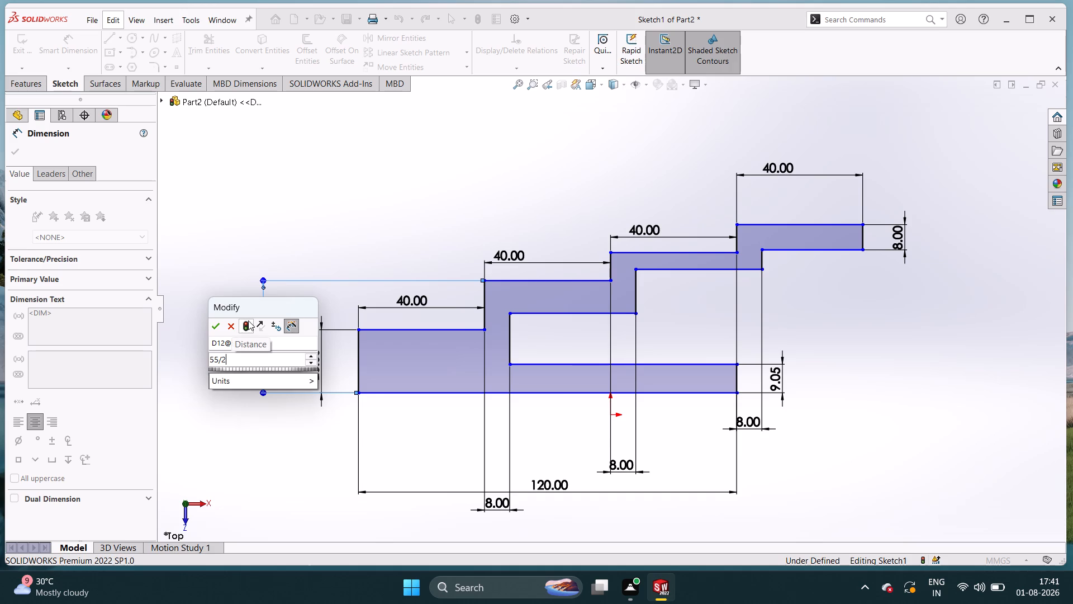
pyautogui.doubleClick(212, 326)
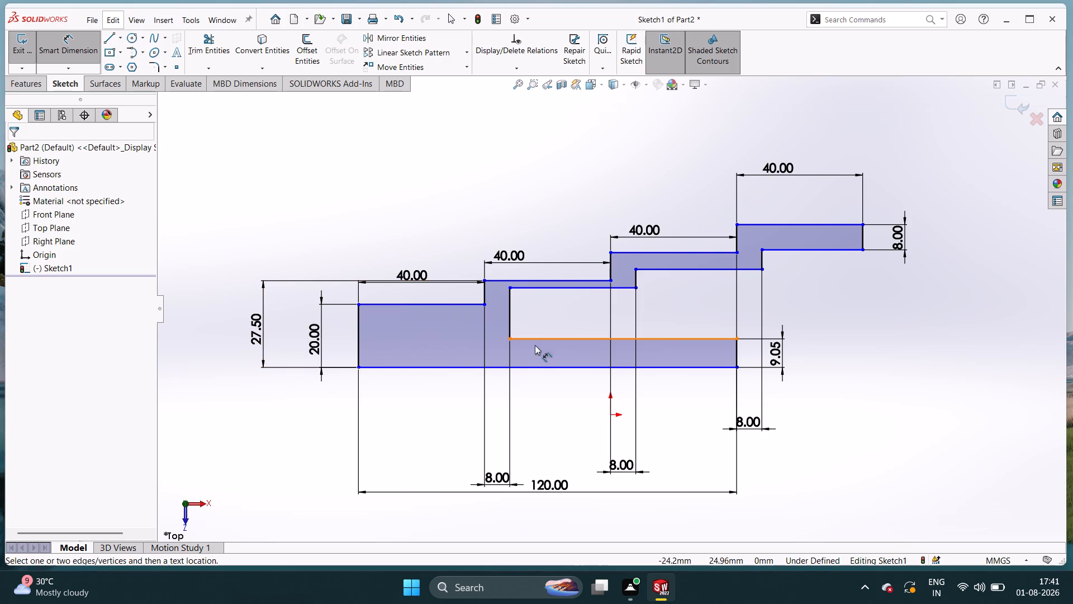
# Add a vertical dimension of 70/2 (35 mm) from the 120 mm base edge to the third tread's outer corner.
pyautogui.click(583, 369)
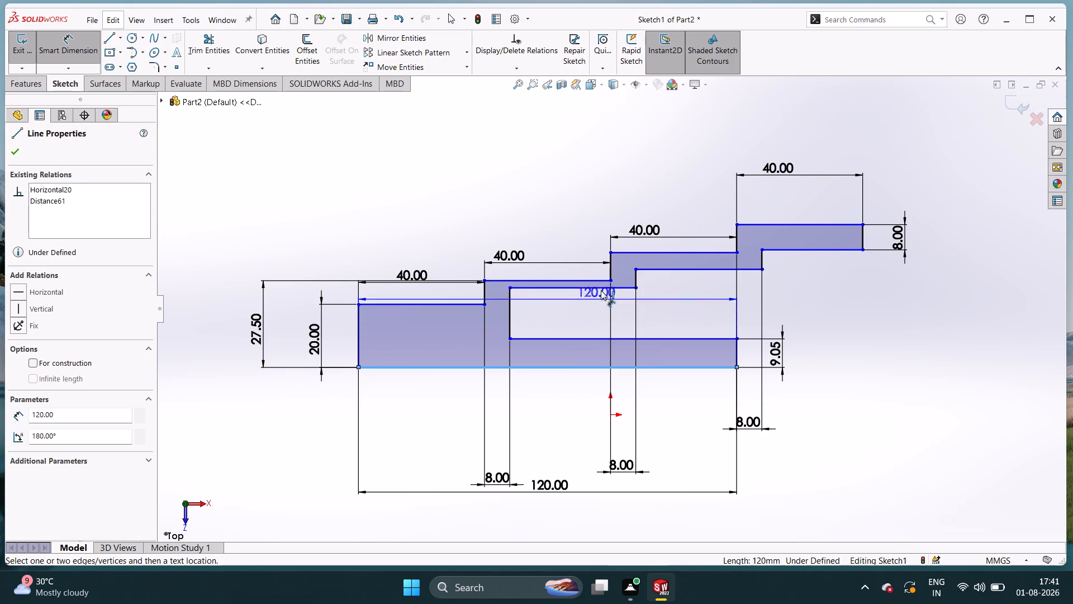
pyautogui.click(610, 257)
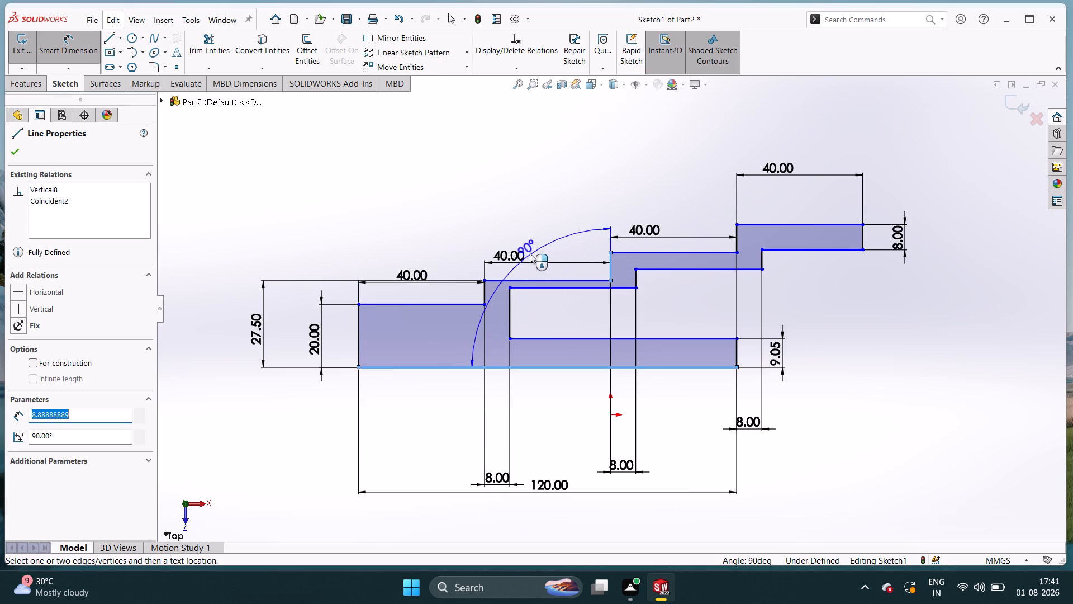
pyautogui.press('Escape')
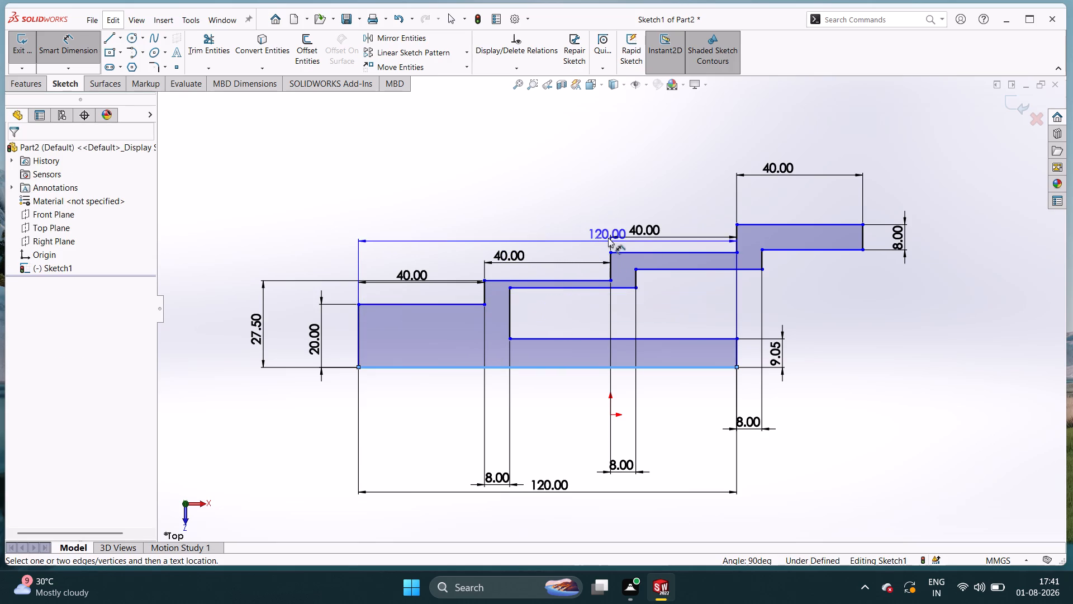
pyautogui.doubleClick(610, 252)
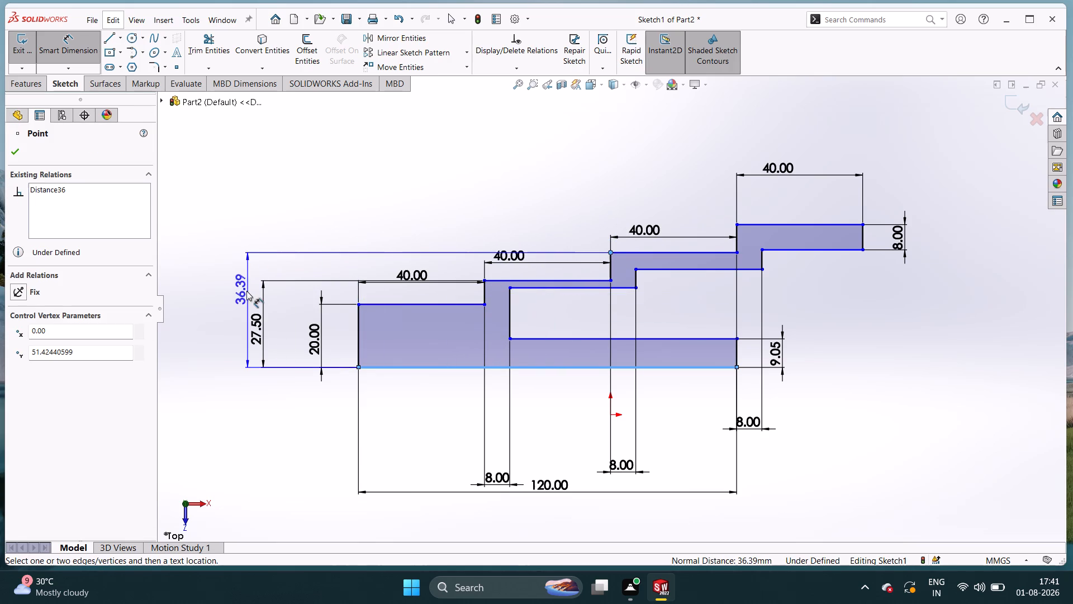
pyautogui.click(238, 341)
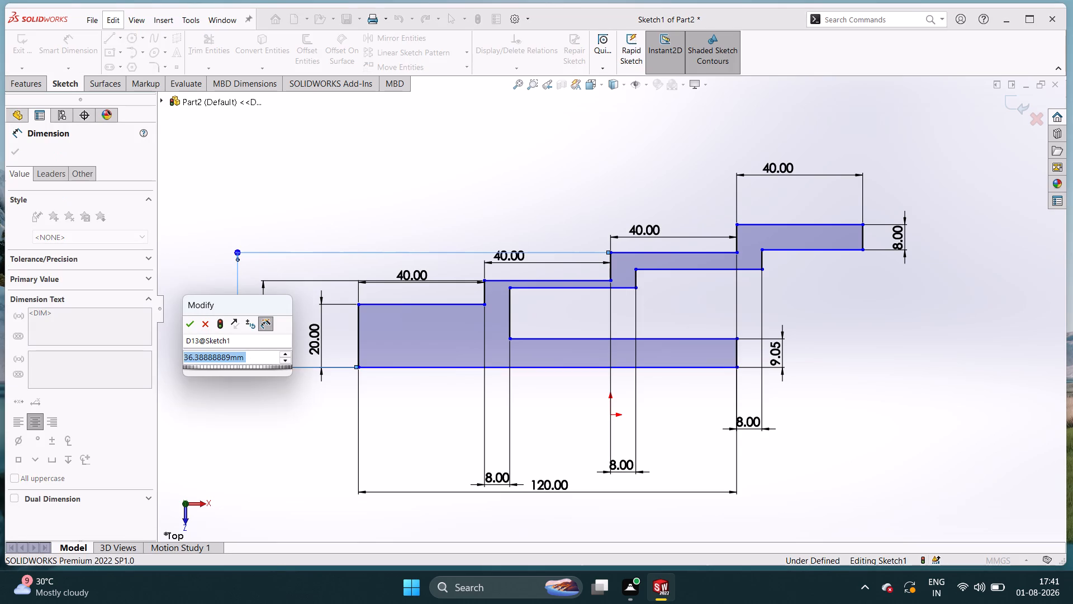
pyautogui.write('70/2')
pyautogui.press('Return')
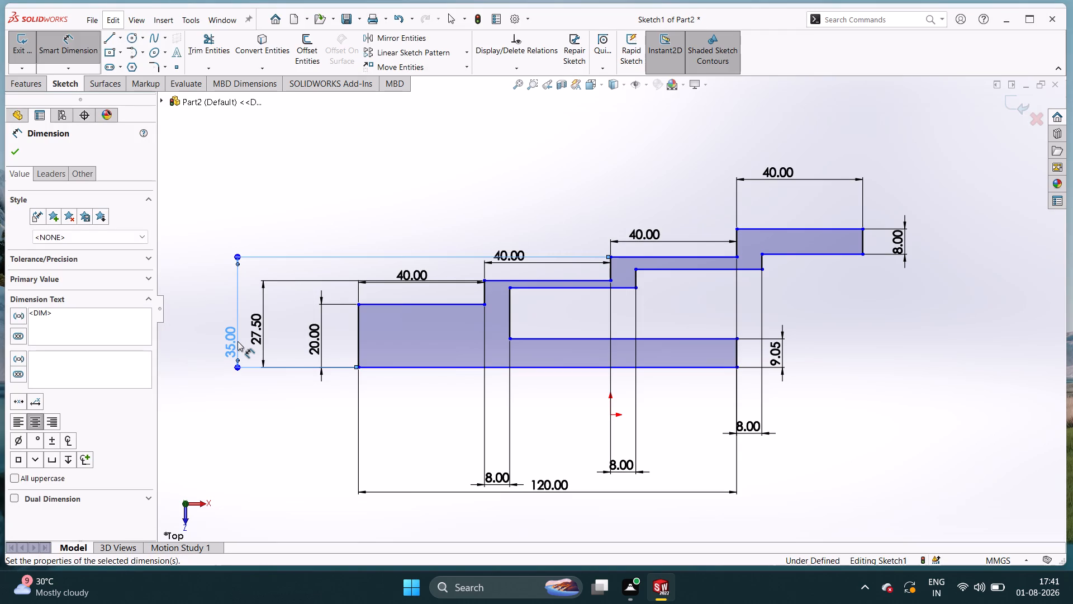
pyautogui.doubleClick(234, 323)
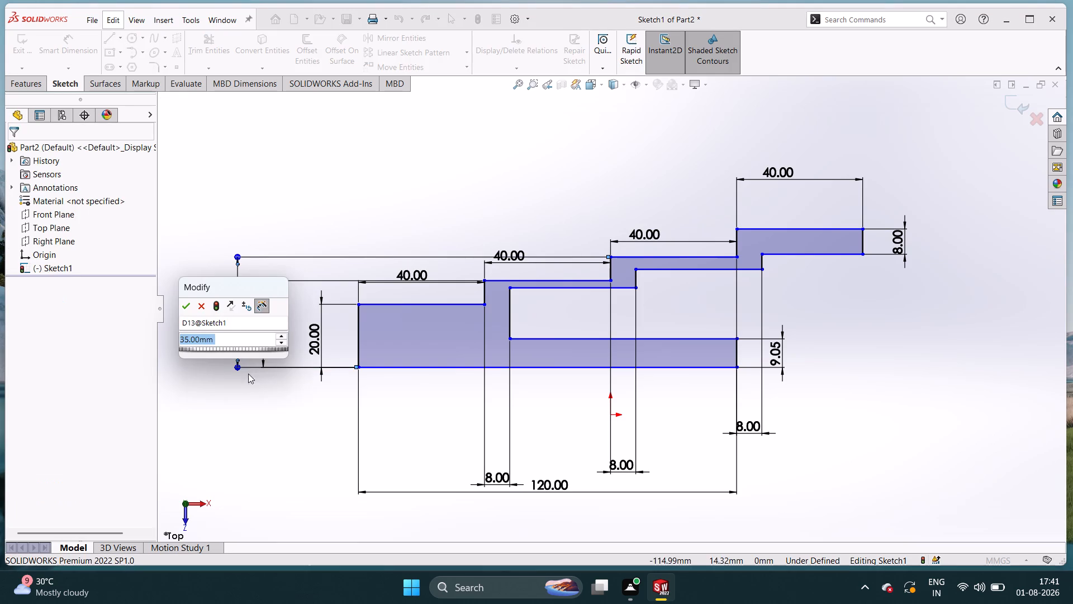
pyautogui.click(245, 388)
pyautogui.click(183, 306)
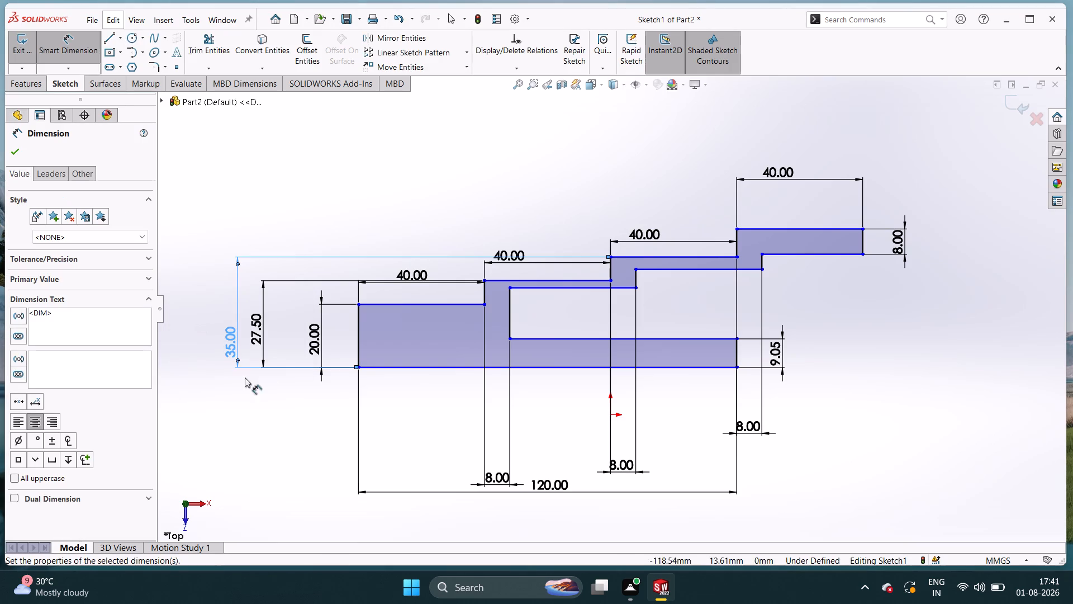
# Add a vertical dimension of 85/2 (42.5 mm) from the 120 mm base edge to the top tread's outer corner.
pyautogui.tripleClick(704, 367)
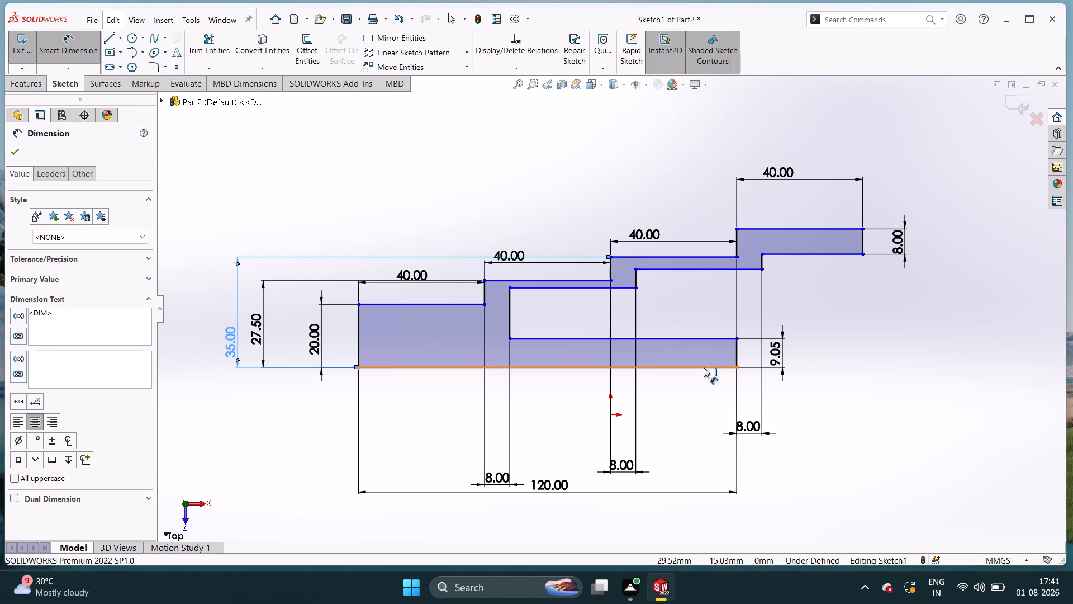
pyautogui.doubleClick(737, 230)
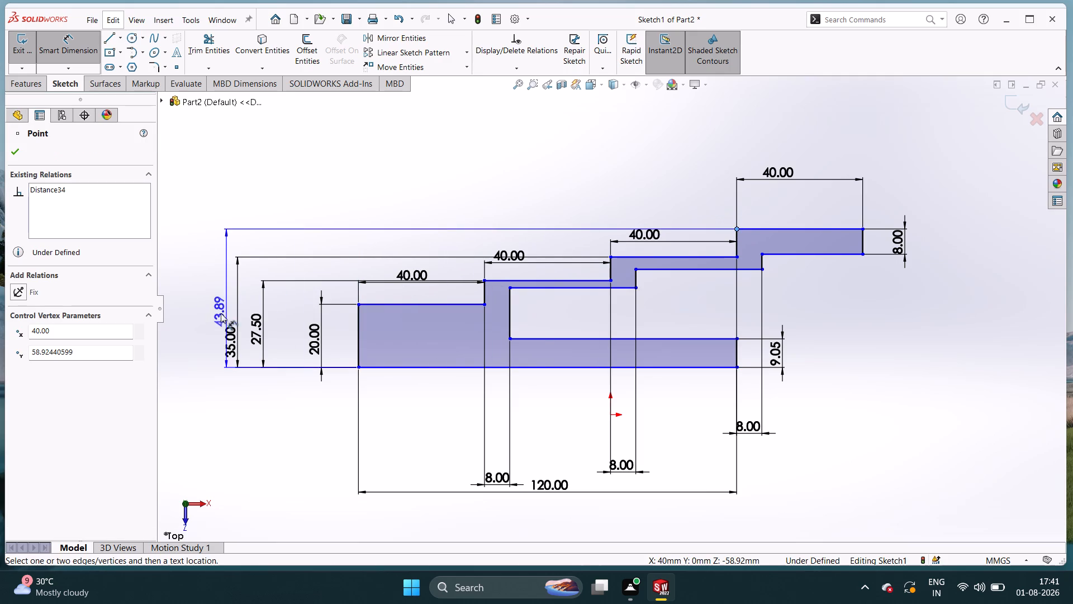
pyautogui.doubleClick(213, 317)
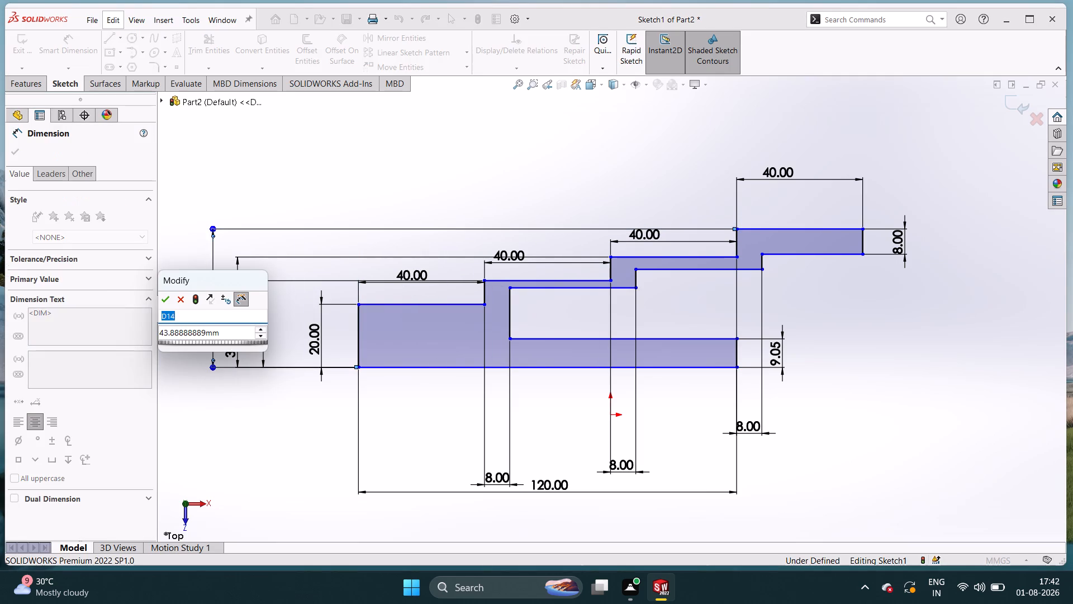
pyautogui.write('85/2')
pyautogui.press('Return')
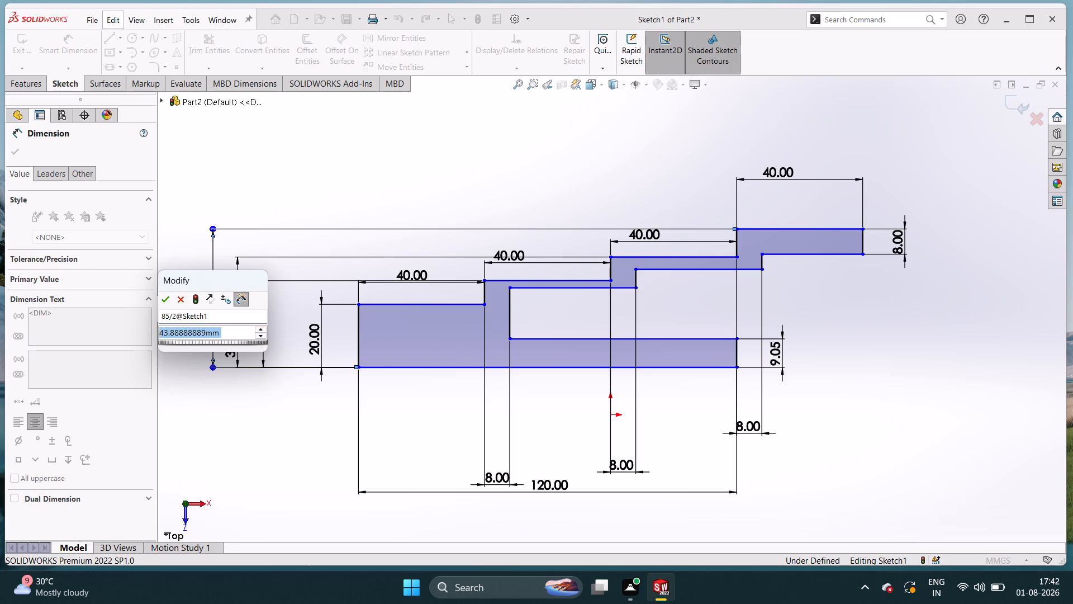
pyautogui.write('85')
pyautogui.write('/2')
pyautogui.press('Return')
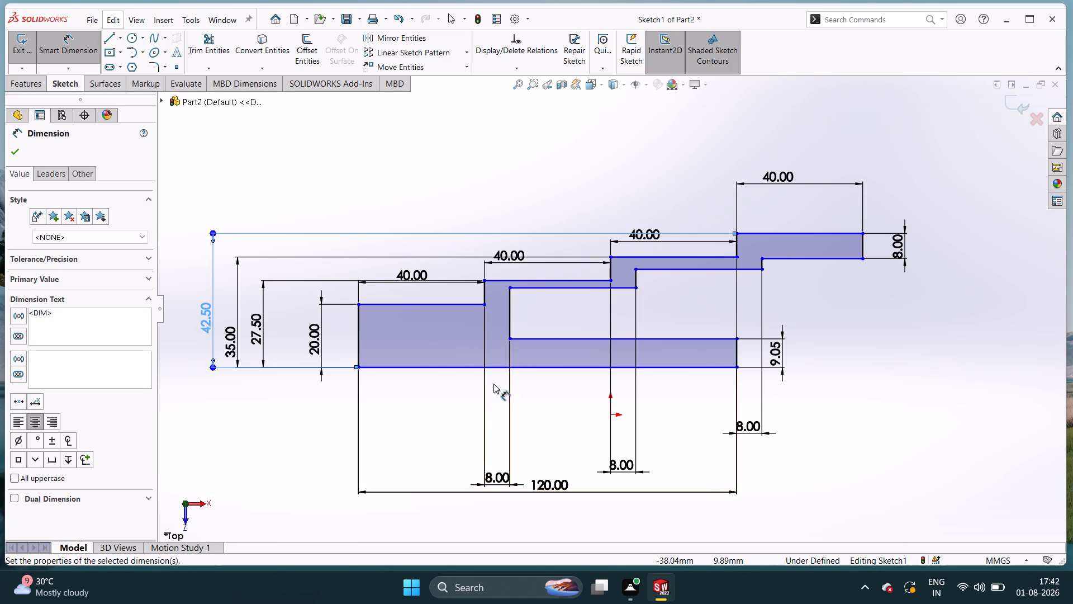
pyautogui.click(253, 392)
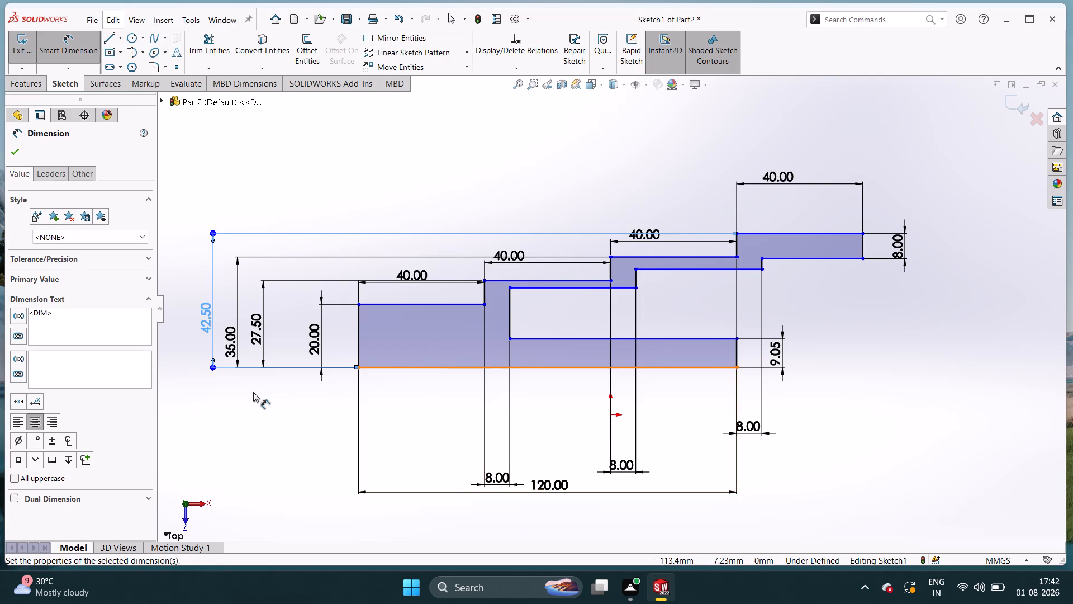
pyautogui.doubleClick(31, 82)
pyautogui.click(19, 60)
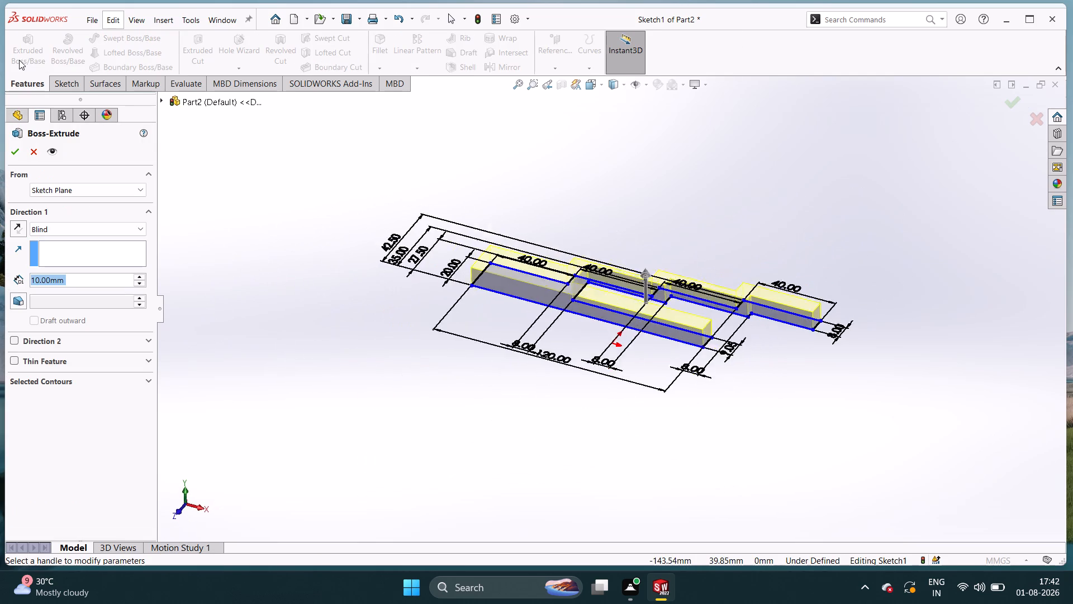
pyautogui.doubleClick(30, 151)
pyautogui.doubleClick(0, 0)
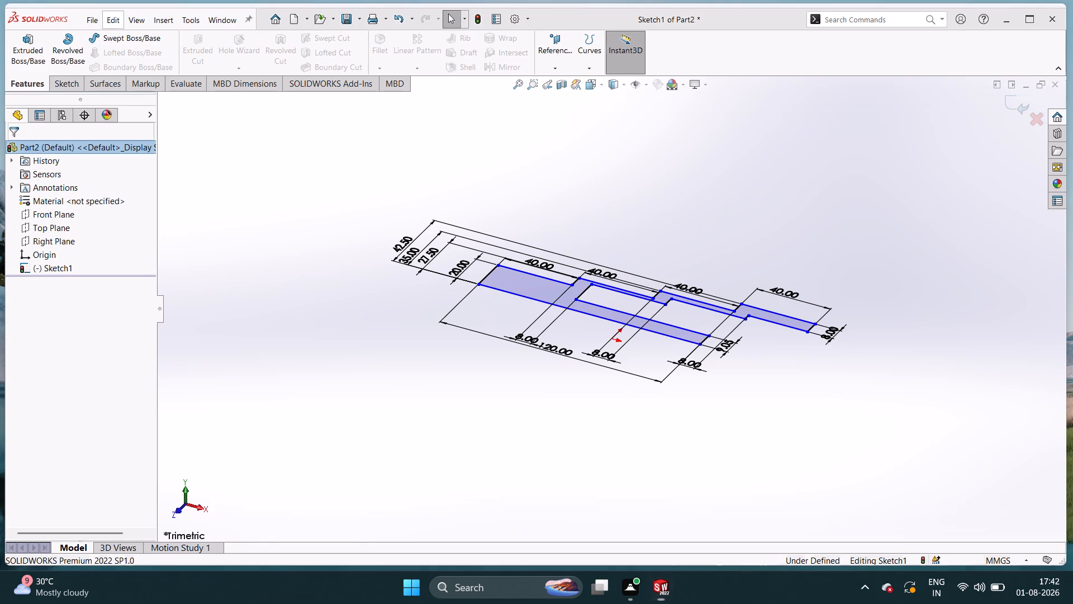
# Revolve the stepped profile 360 degrees about its 120 mm base edge to create a solid body.
pyautogui.doubleClick(67, 55)
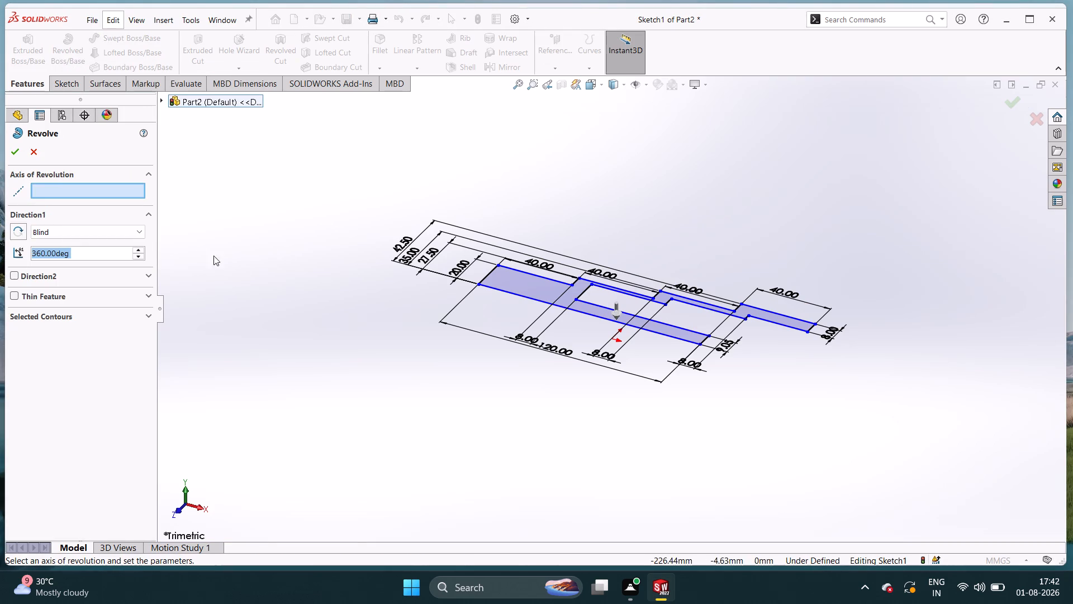
pyautogui.doubleClick(511, 292)
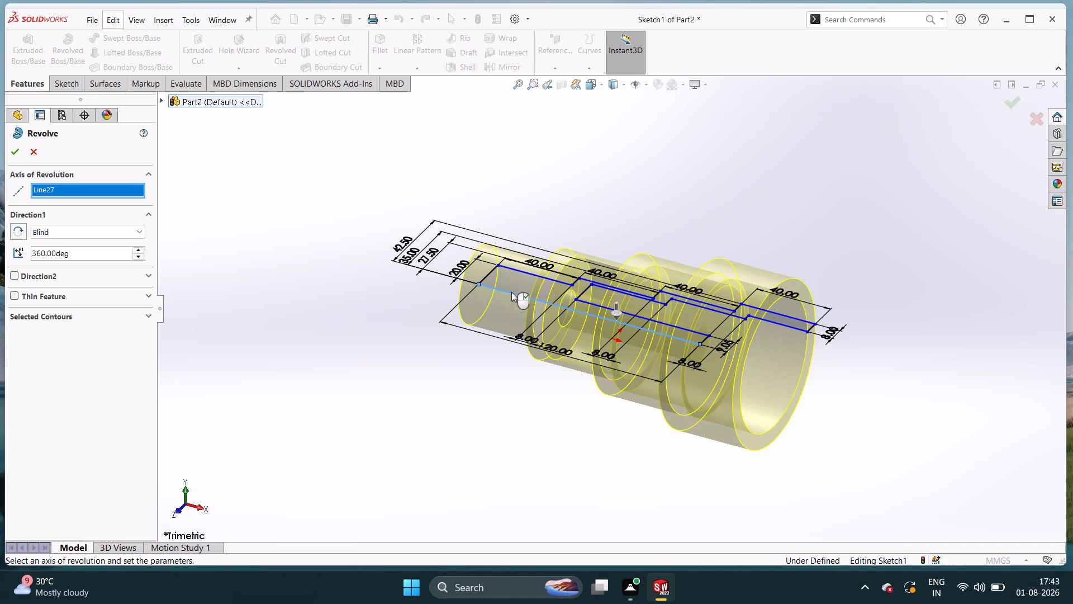
pyautogui.click(15, 149)
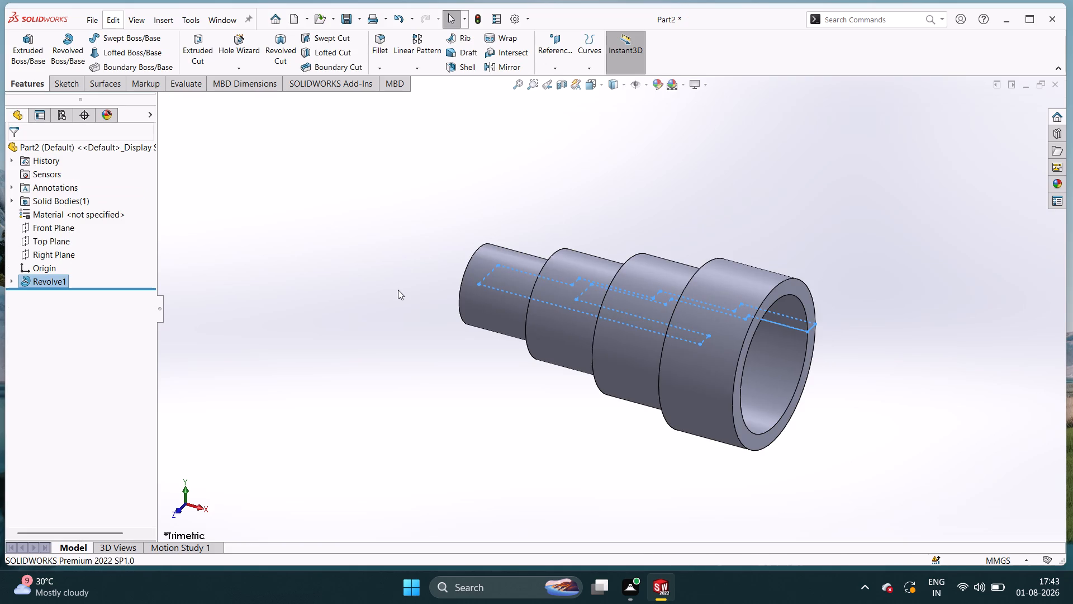
# Inspect the revolved stepped body from several angles, including its hollow interior and small end face.
pyautogui.moveTo(398, 290); pyautogui.dragTo(329, 376, button='middle')
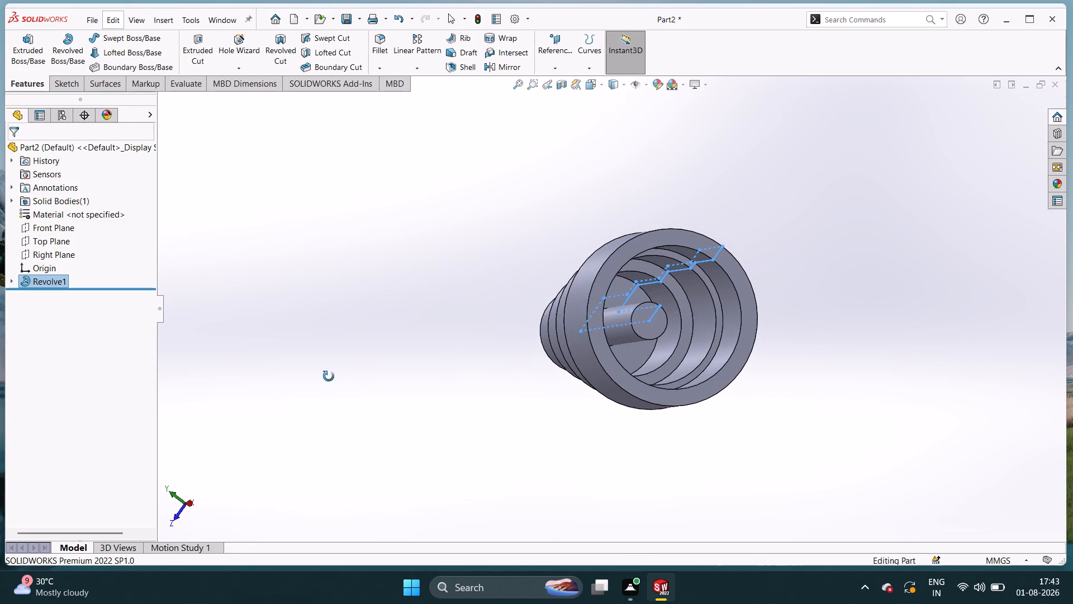
pyautogui.moveTo(329, 376); pyautogui.dragTo(346, 404, button='middle')
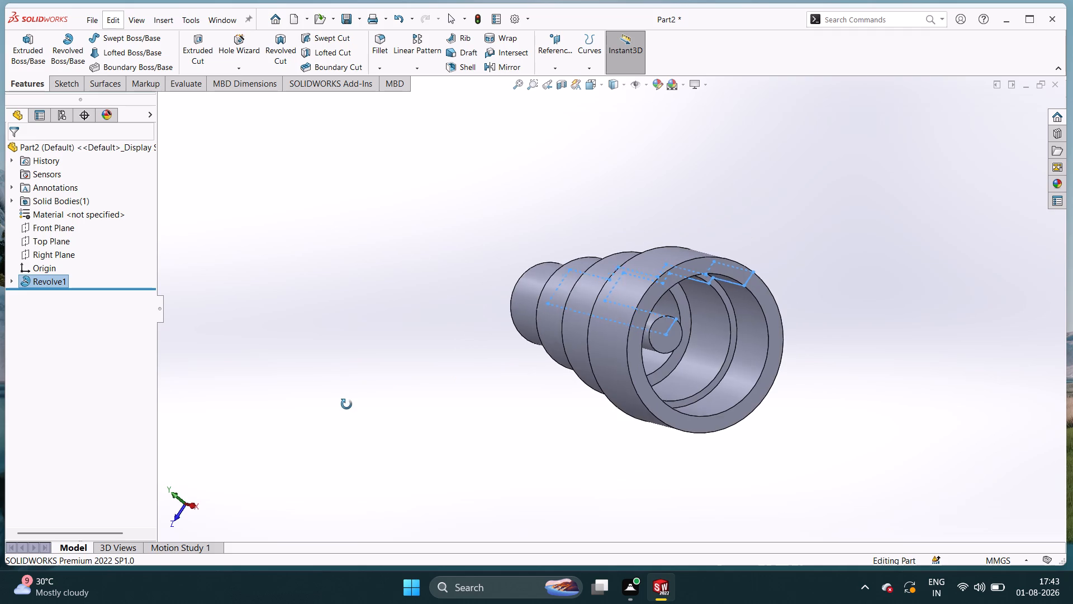
pyautogui.moveTo(346, 404); pyautogui.dragTo(330, 394, button='middle')
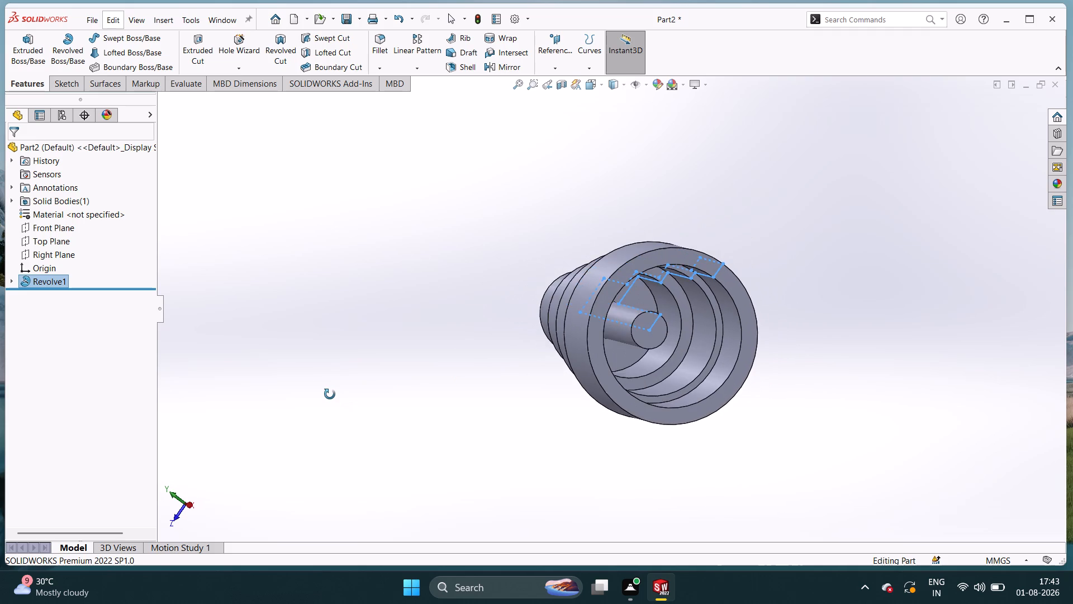
pyautogui.moveTo(330, 394); pyautogui.dragTo(424, 413, button='middle')
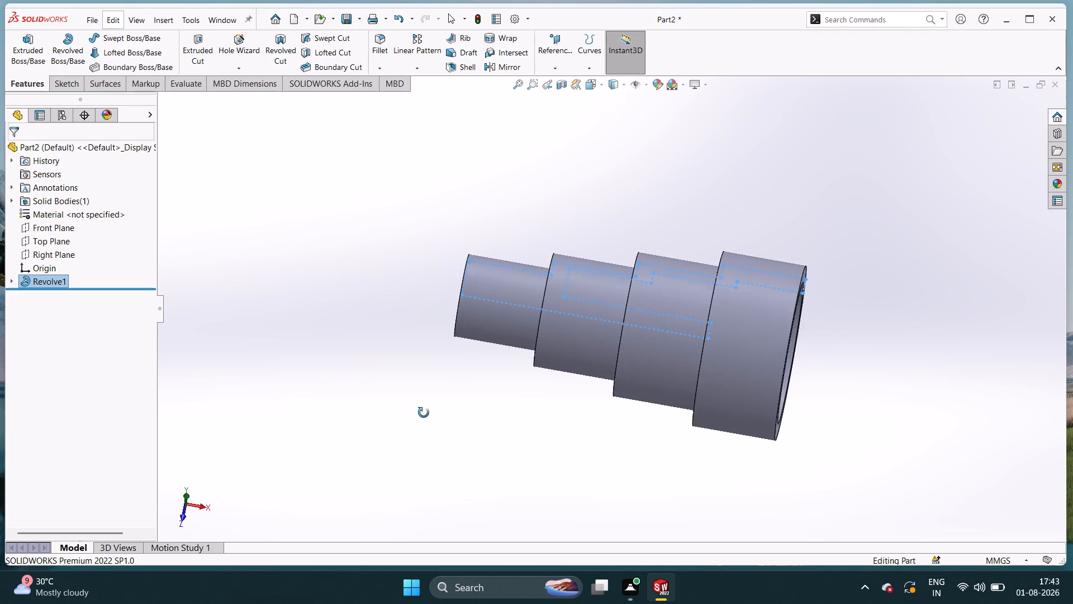
pyautogui.moveTo(424, 413); pyautogui.dragTo(419, 443, button='middle')
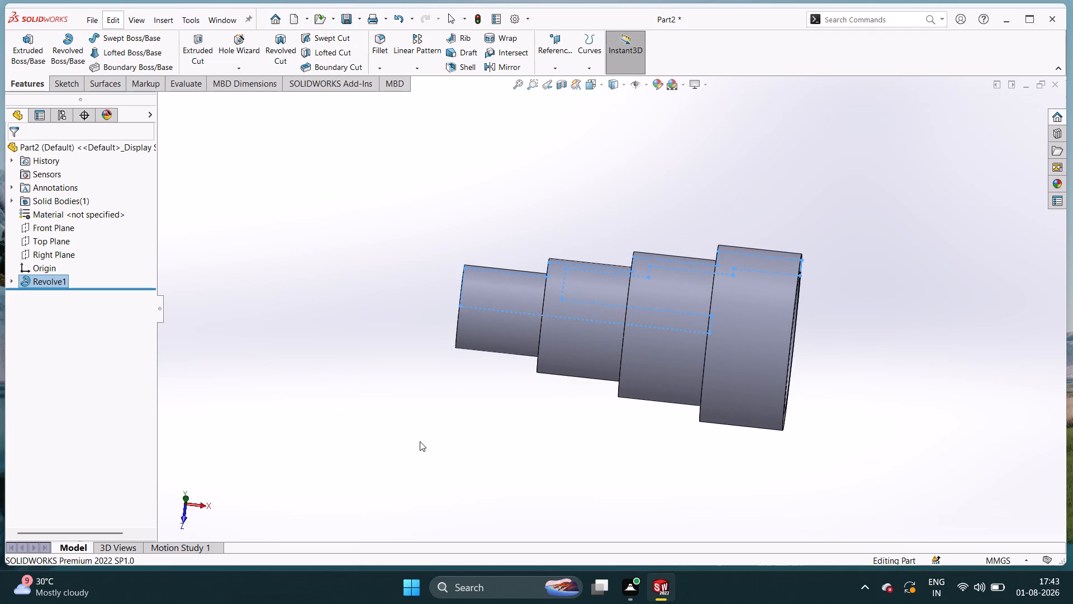
pyautogui.moveTo(423, 375); pyautogui.dragTo(429, 449, button='middle')
pyautogui.moveTo(489, 388); pyautogui.dragTo(496, 429, button='middle')
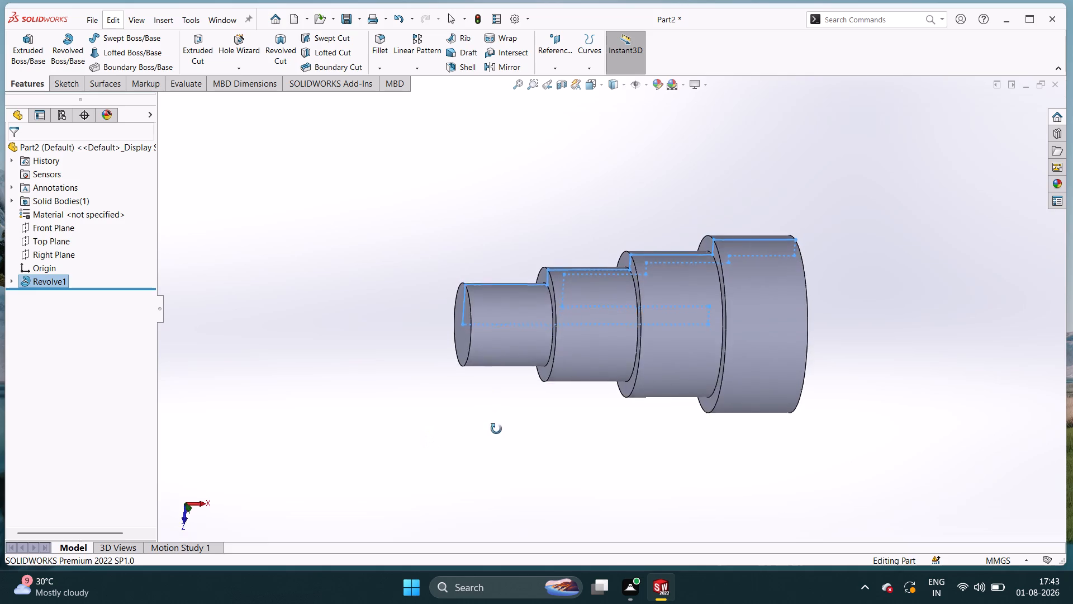
pyautogui.moveTo(496, 429); pyautogui.dragTo(482, 414, button='middle')
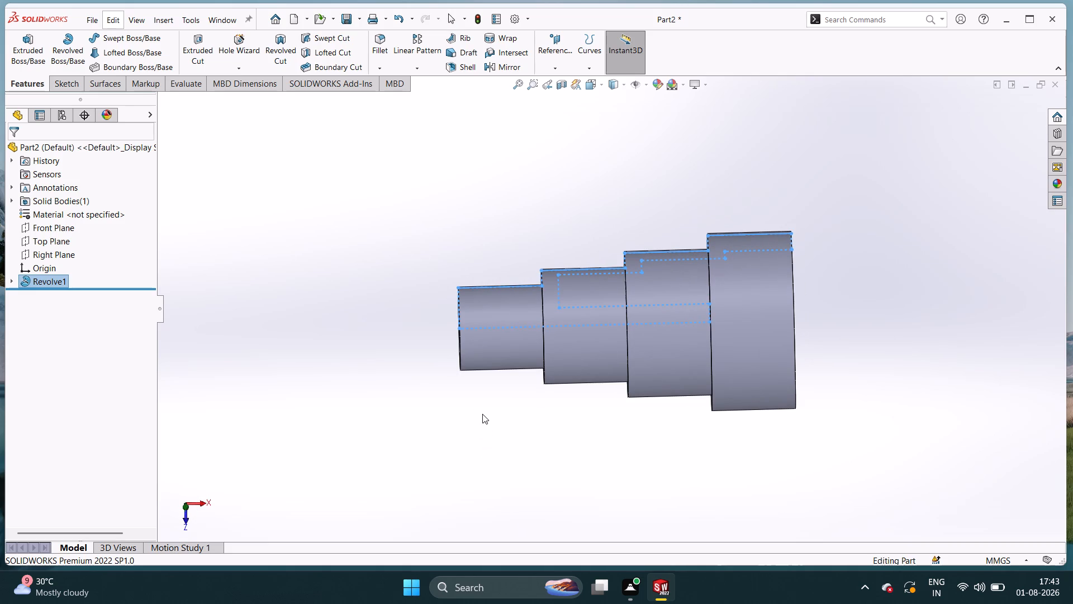
pyautogui.moveTo(496, 419); pyautogui.dragTo(607, 429, button='middle')
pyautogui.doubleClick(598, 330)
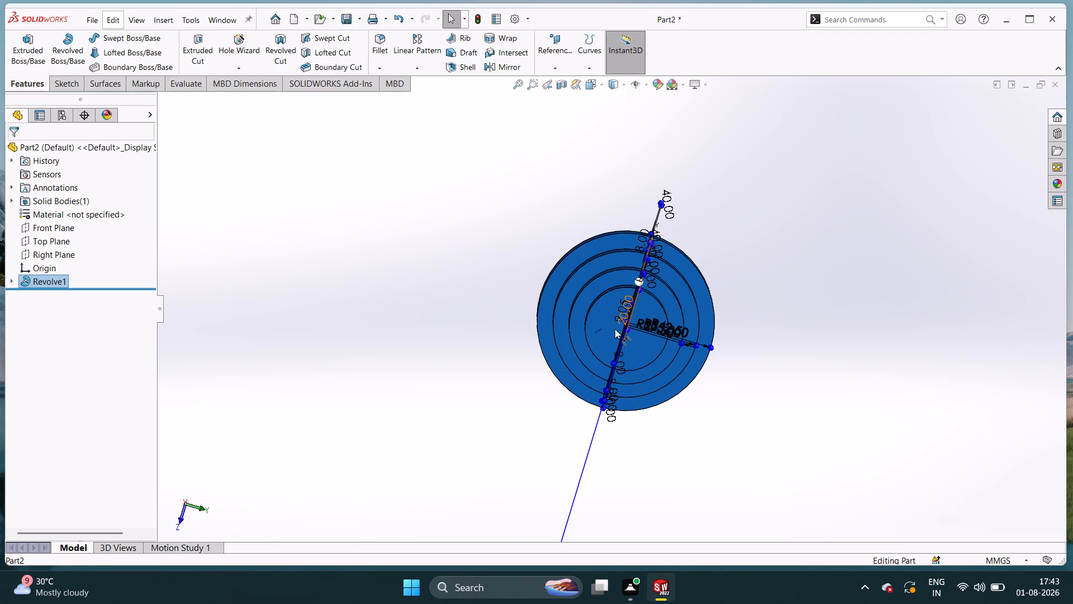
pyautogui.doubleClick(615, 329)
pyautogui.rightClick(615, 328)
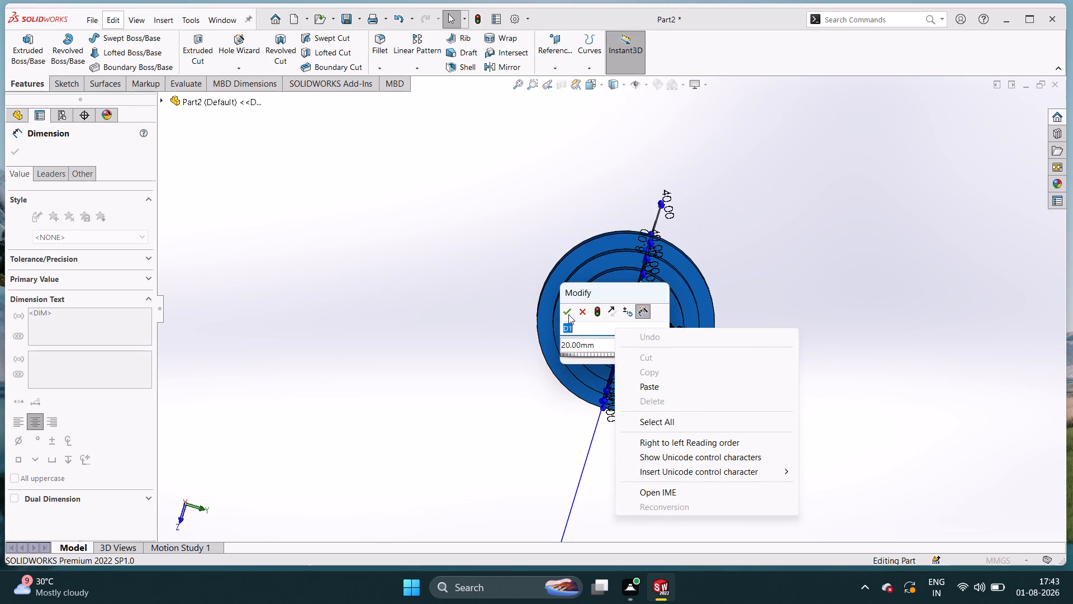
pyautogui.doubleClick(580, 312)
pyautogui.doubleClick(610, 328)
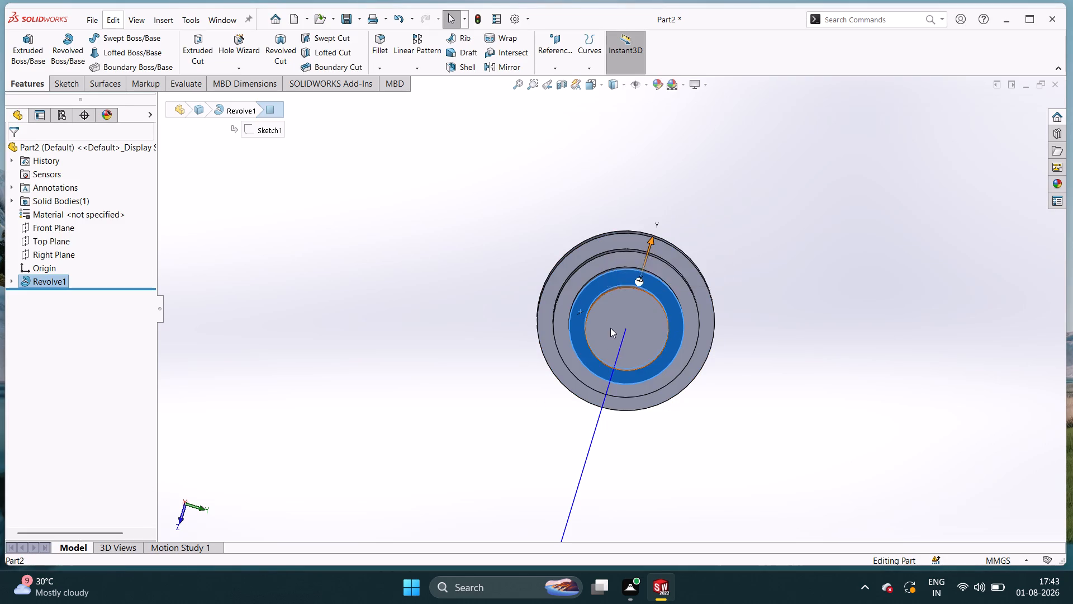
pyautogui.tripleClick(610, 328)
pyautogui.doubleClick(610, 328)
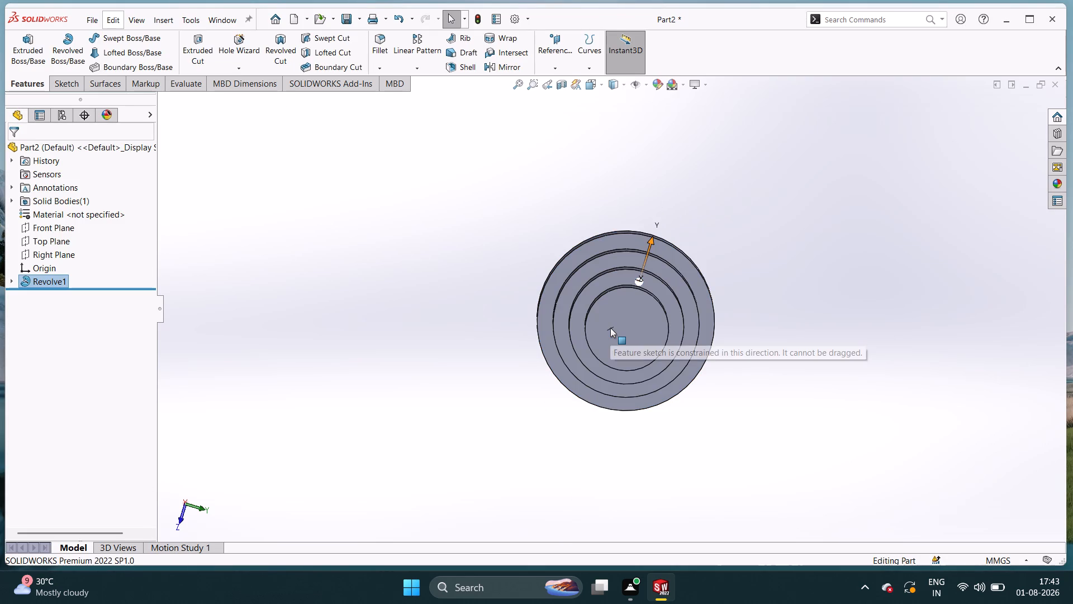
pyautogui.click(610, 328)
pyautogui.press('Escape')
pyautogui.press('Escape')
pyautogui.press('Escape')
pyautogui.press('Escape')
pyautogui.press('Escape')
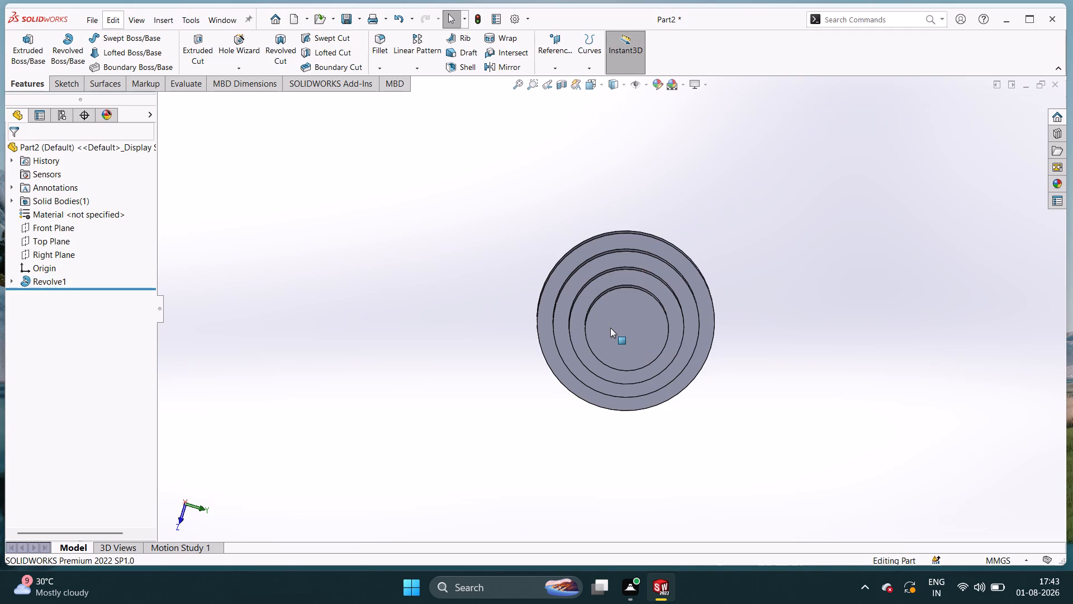
# Start a sketch on the smallest step's end face and draw a circle about 22 mm in diameter from the face's centre.
pyautogui.click(610, 328)
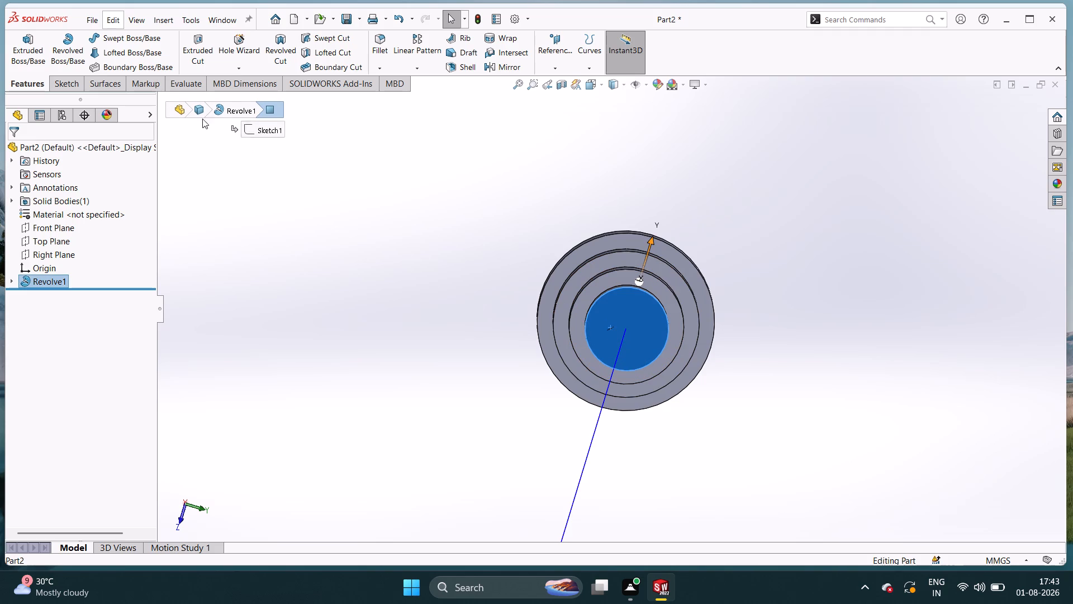
pyautogui.click(74, 84)
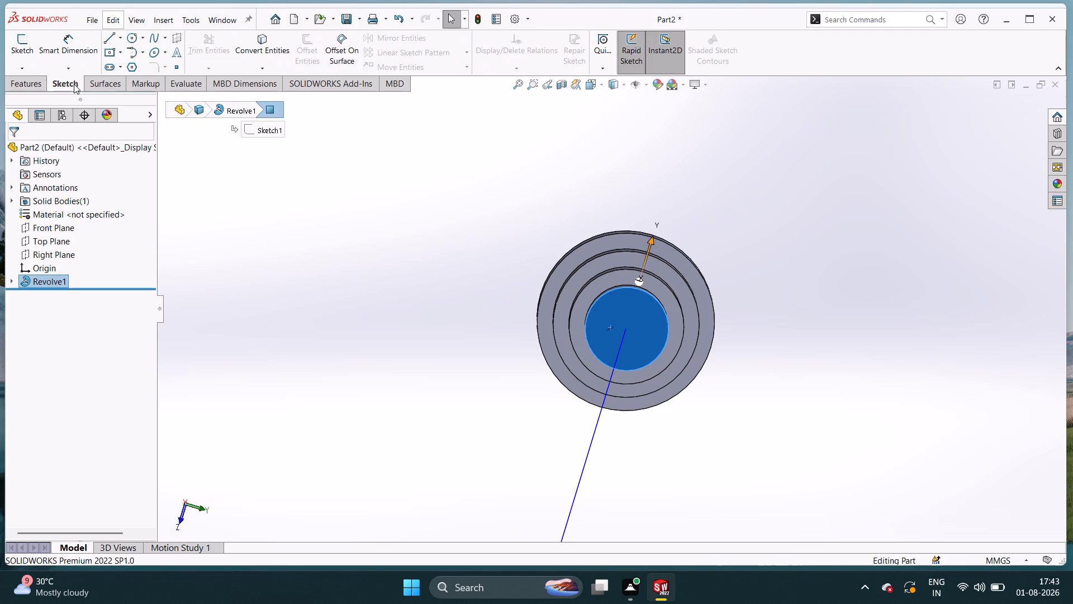
pyautogui.click(129, 43)
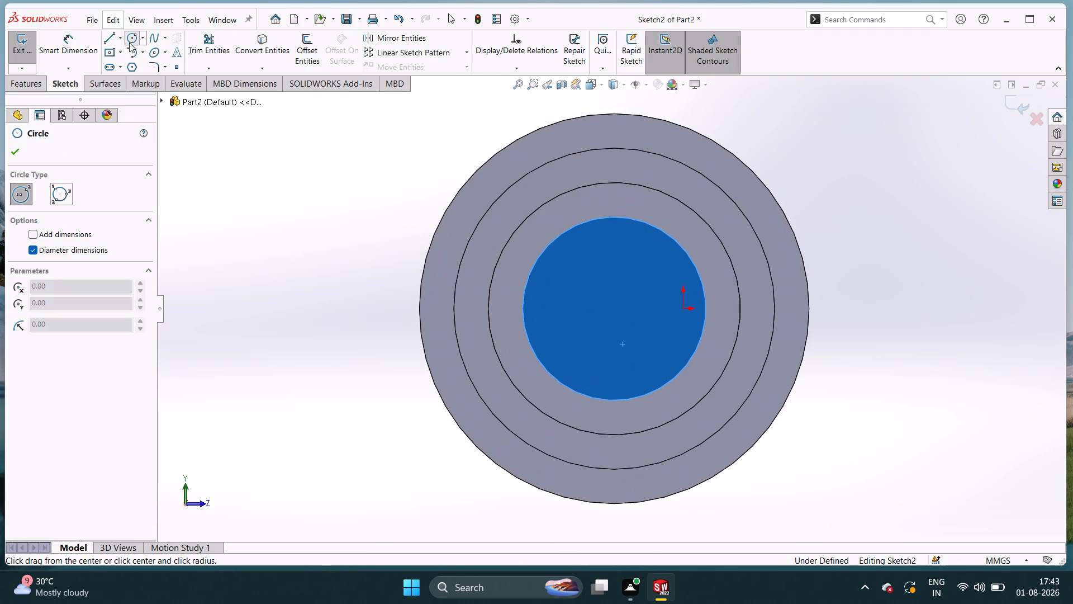
pyautogui.tripleClick(614, 310)
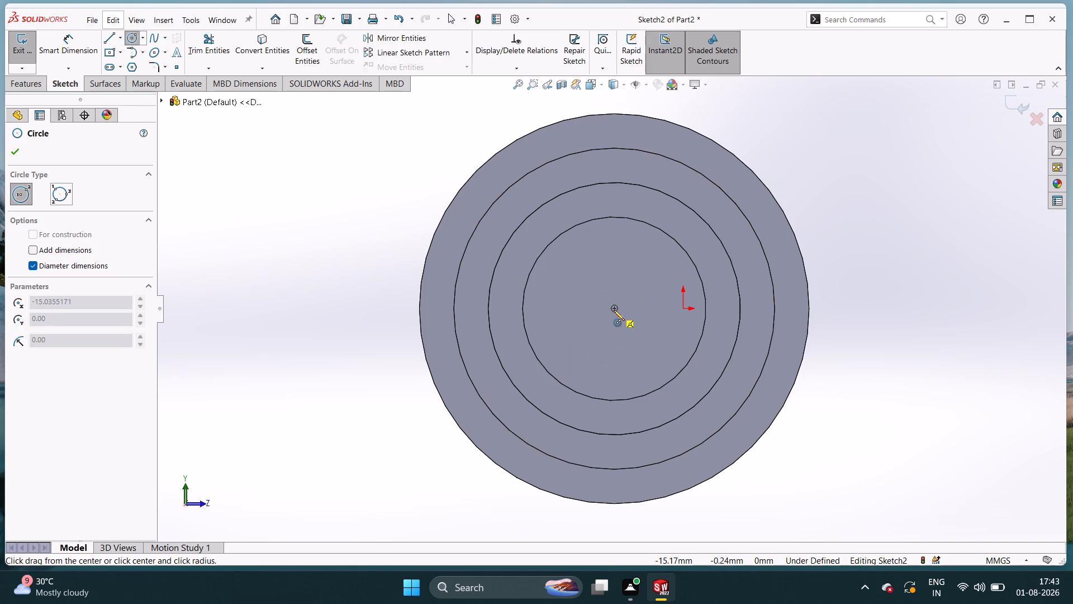
pyautogui.click(635, 355)
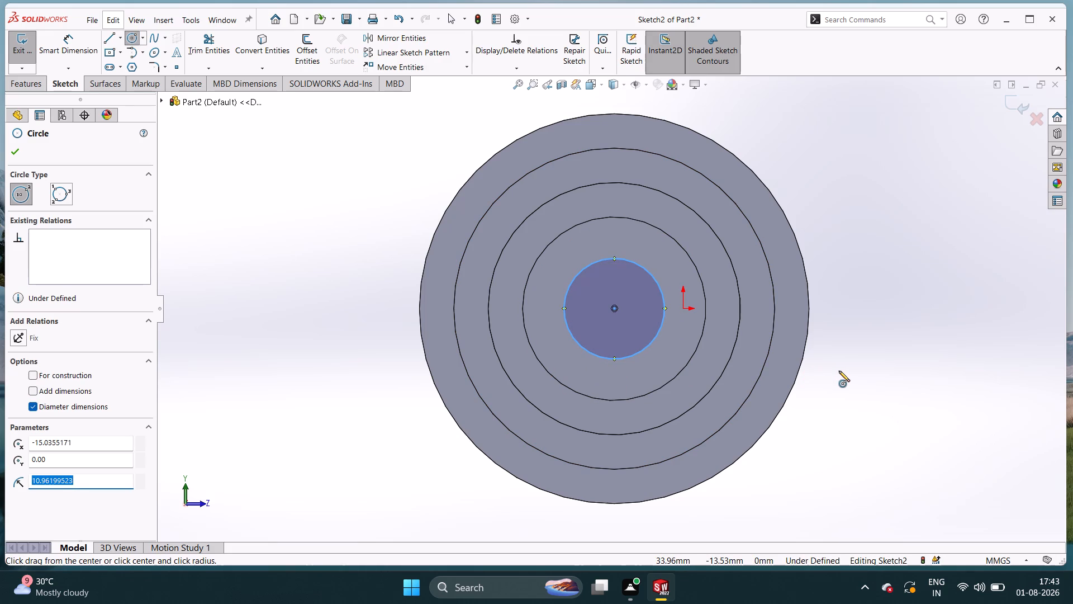
pyautogui.rightClick(866, 346)
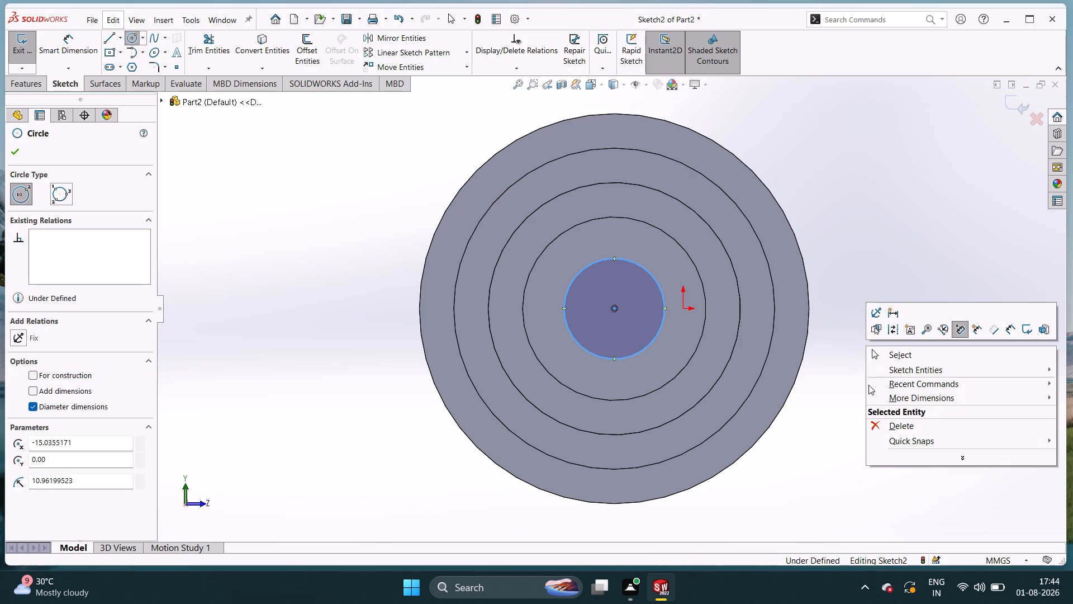
pyautogui.click(871, 355)
# Dimension the circle on the small end face to a diameter of 30 mm.
pyautogui.moveTo(871, 355); pyautogui.dragTo(892, 211, button='right')
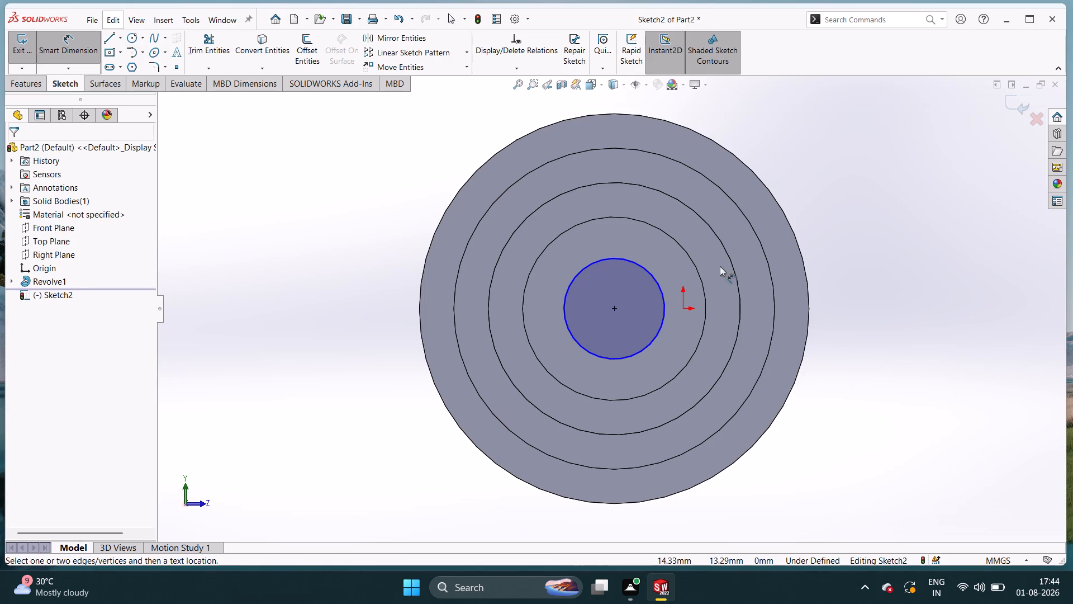
pyautogui.click(660, 331)
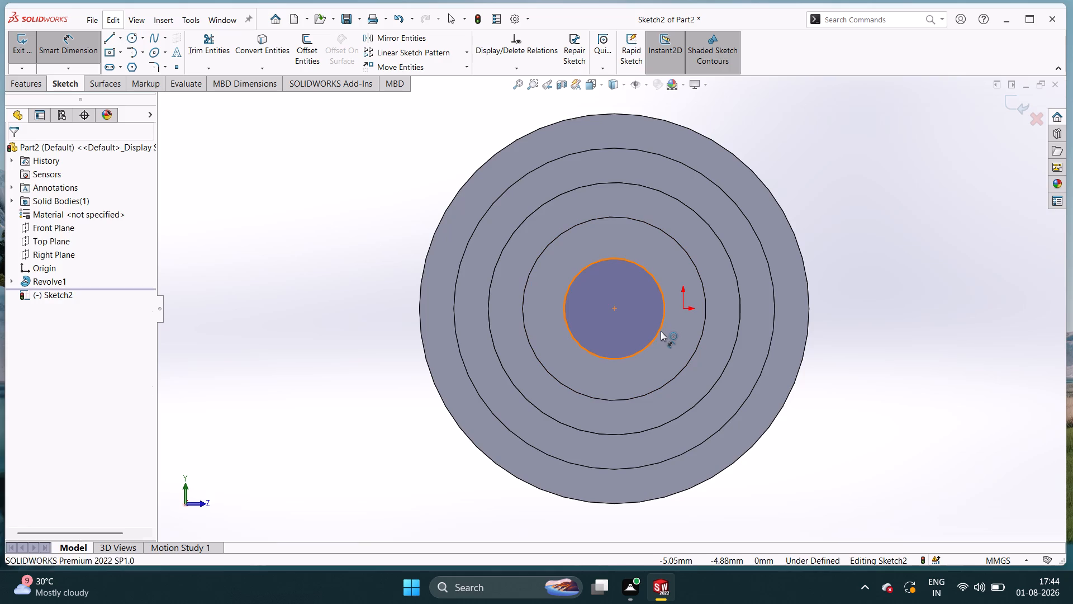
pyautogui.click(887, 305)
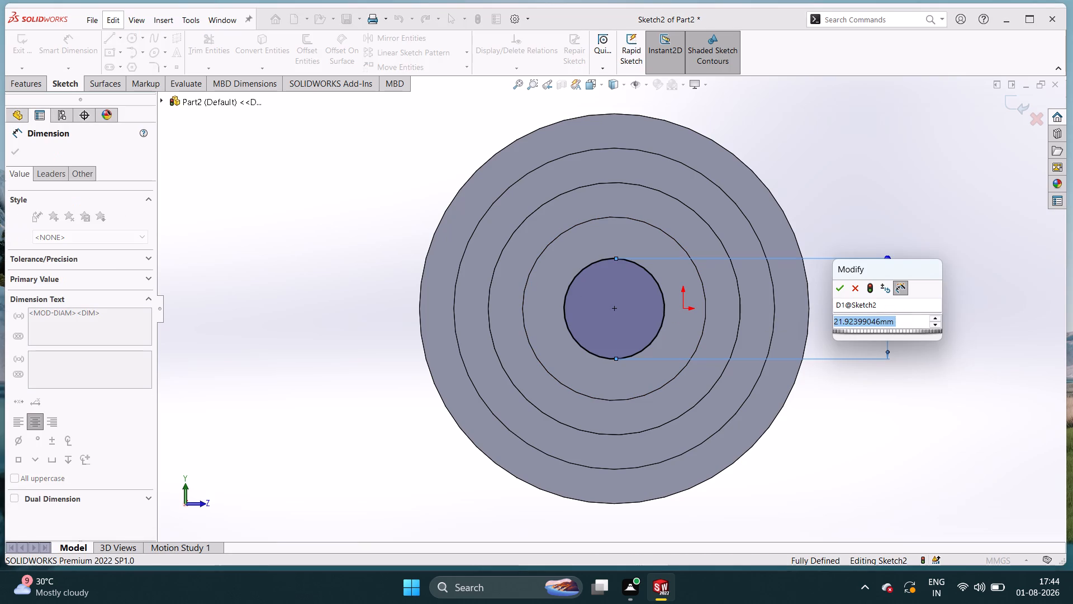
pyautogui.write('30')
pyautogui.press('Return')
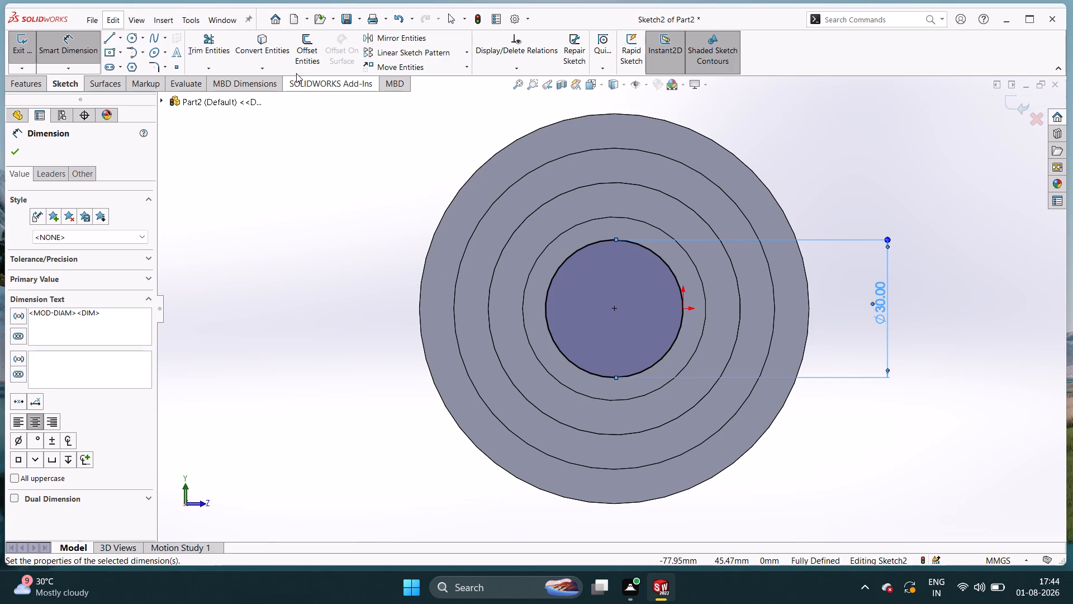
# Draw an 18 mm vertical line downwards from the centre of the 30 mm circle, past its edge.
pyautogui.moveTo(525, 270); pyautogui.dragTo(442, 310, button='middle')
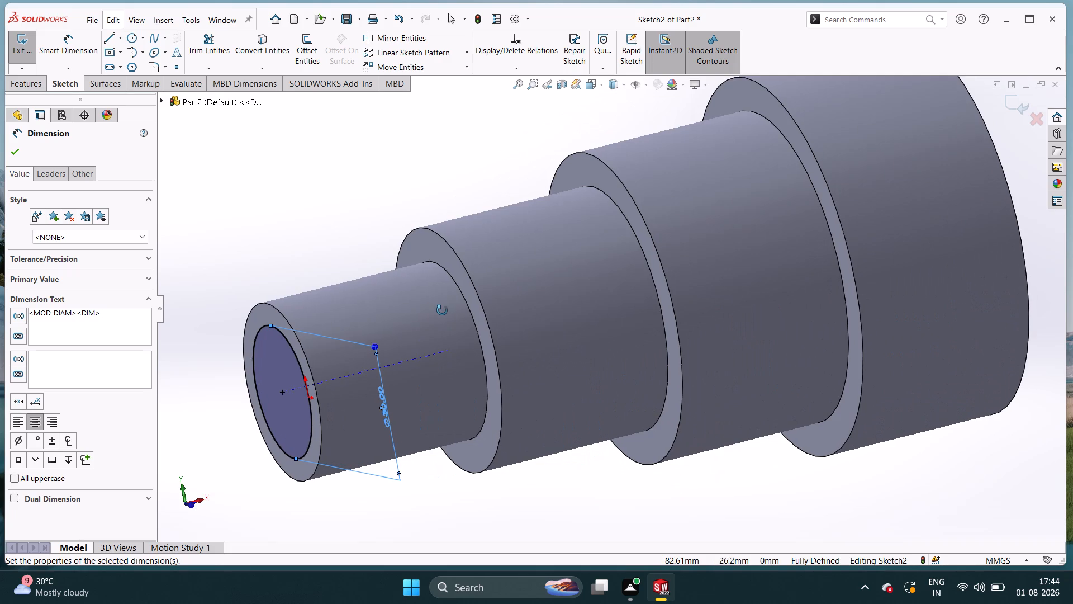
pyautogui.moveTo(442, 310); pyautogui.dragTo(510, 240, button='middle')
pyautogui.moveTo(510, 241); pyautogui.dragTo(517, 267, button='middle')
pyautogui.moveTo(519, 268); pyautogui.dragTo(520, 278, button='middle')
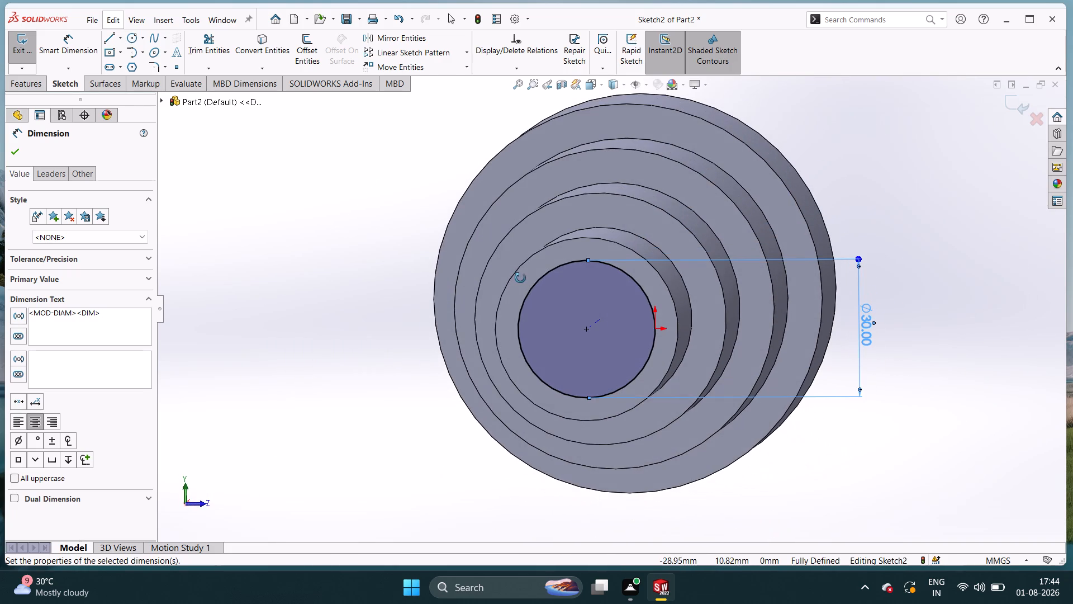
pyautogui.moveTo(520, 278); pyautogui.dragTo(519, 278, button='middle')
pyautogui.moveTo(541, 261); pyautogui.dragTo(567, 248, button='middle')
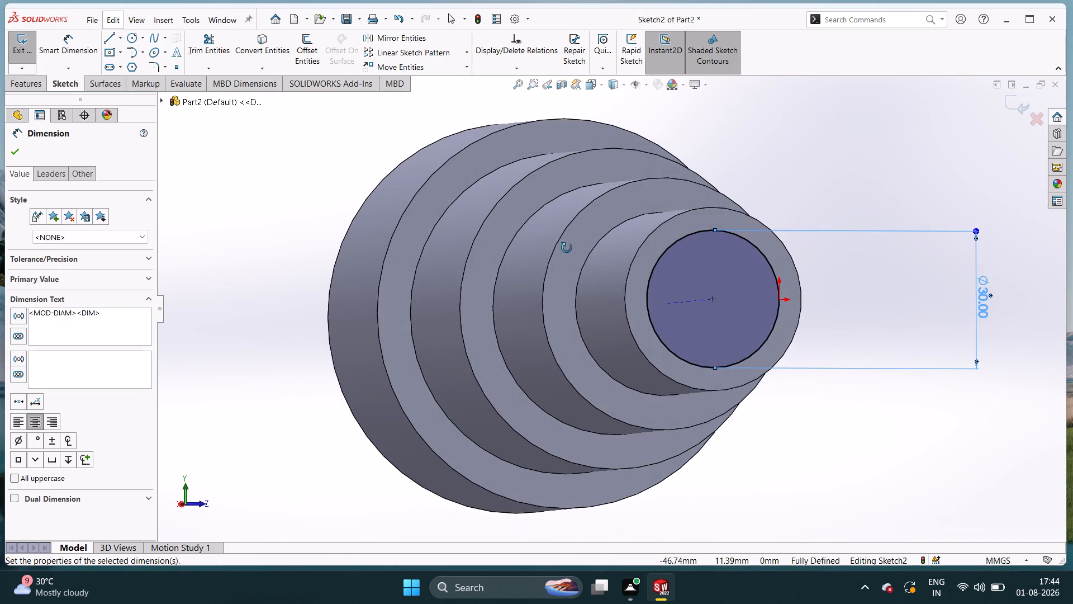
pyautogui.moveTo(567, 248); pyautogui.dragTo(544, 238, button='middle')
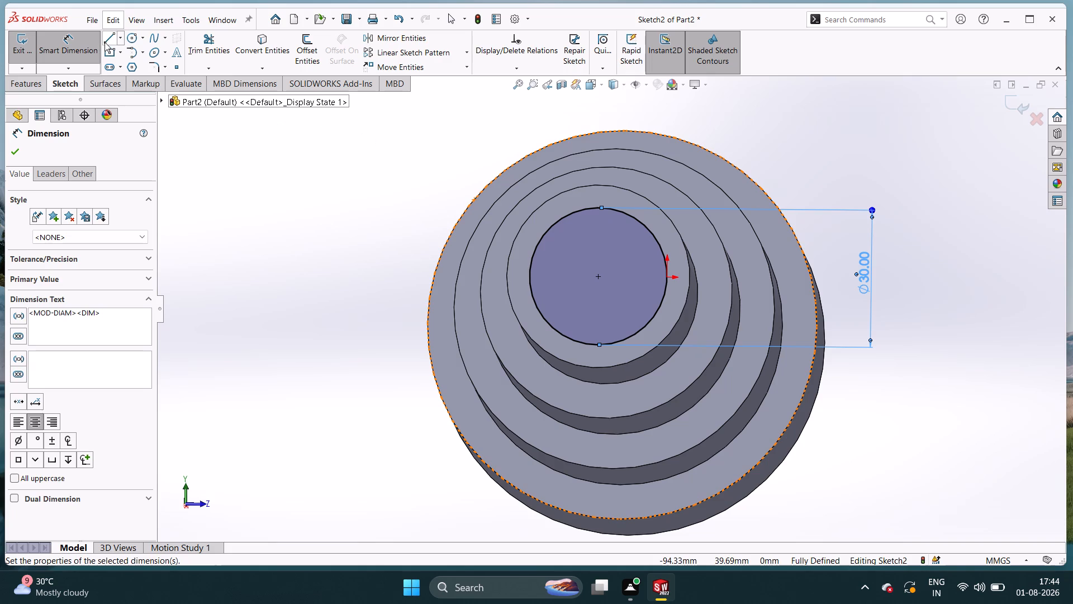
pyautogui.click(105, 42)
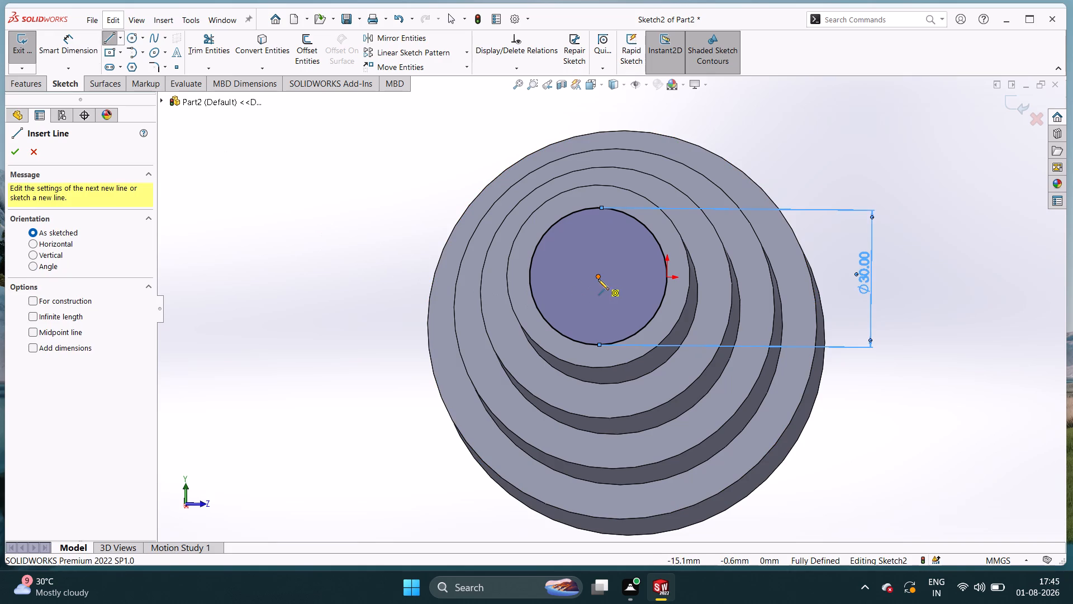
pyautogui.tripleClick(598, 279)
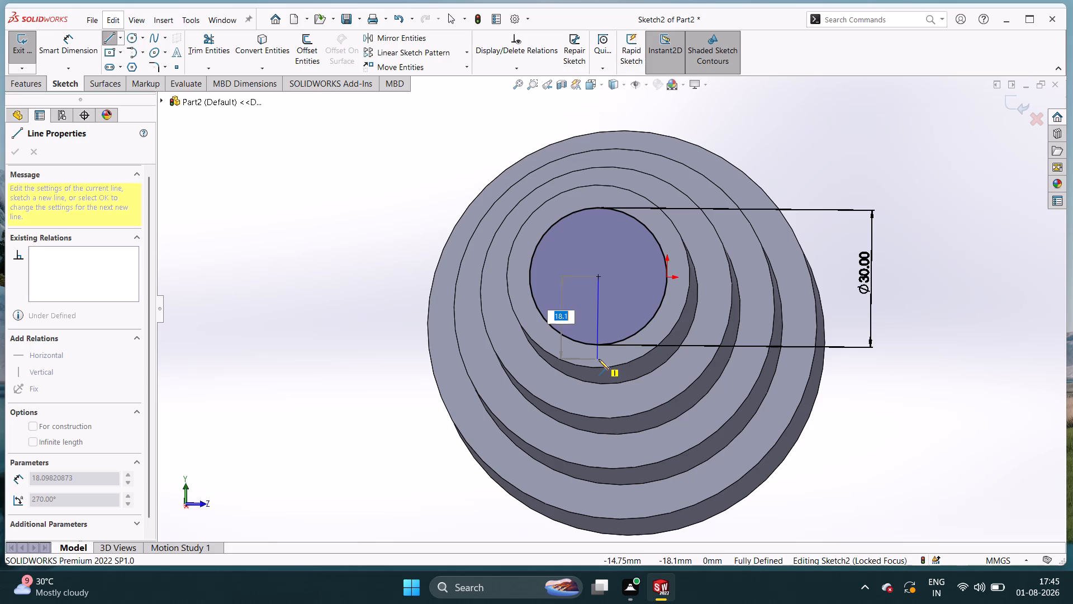
pyautogui.write('18')
pyautogui.press('Return')
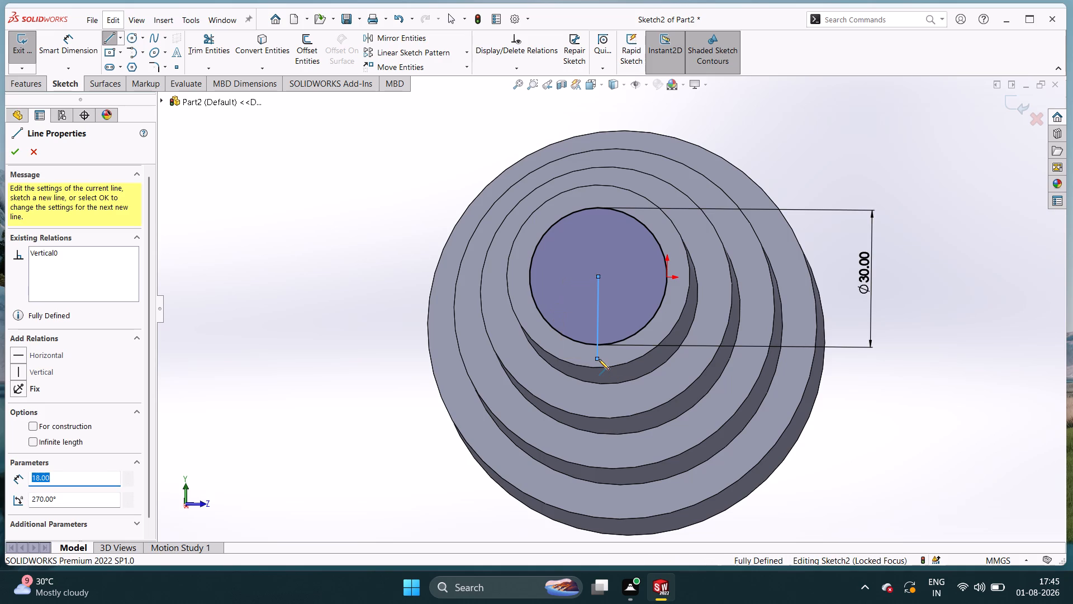
pyautogui.middleClick(599, 359)
pyautogui.rightClick(599, 360)
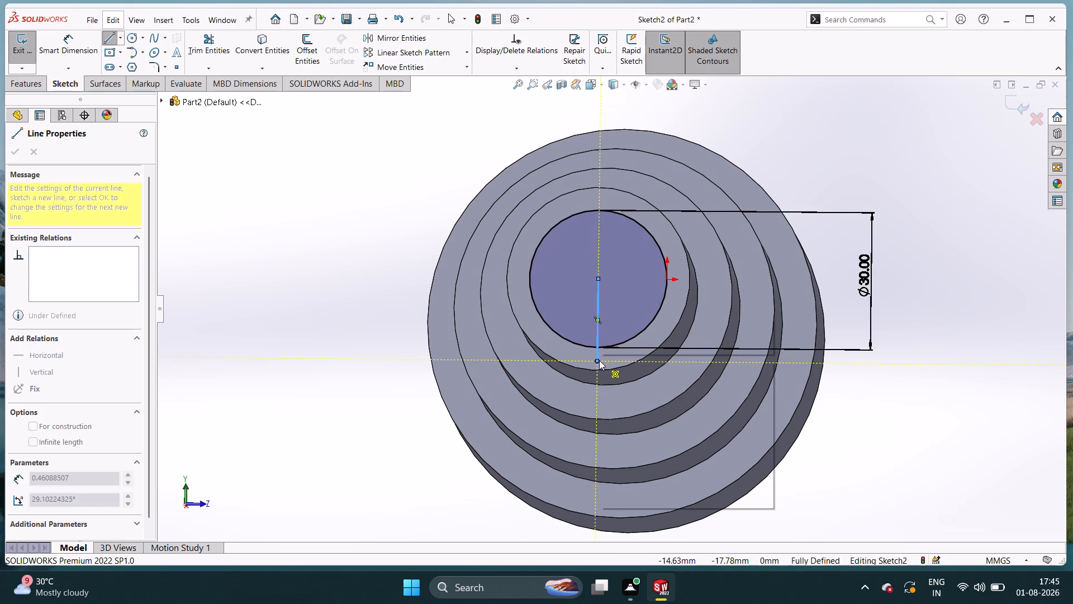
pyautogui.click(634, 371)
# Examine the stepped body and its end-face sketch from the standard directions and several rotated angles.
pyautogui.moveTo(640, 401); pyautogui.dragTo(646, 423, button='middle')
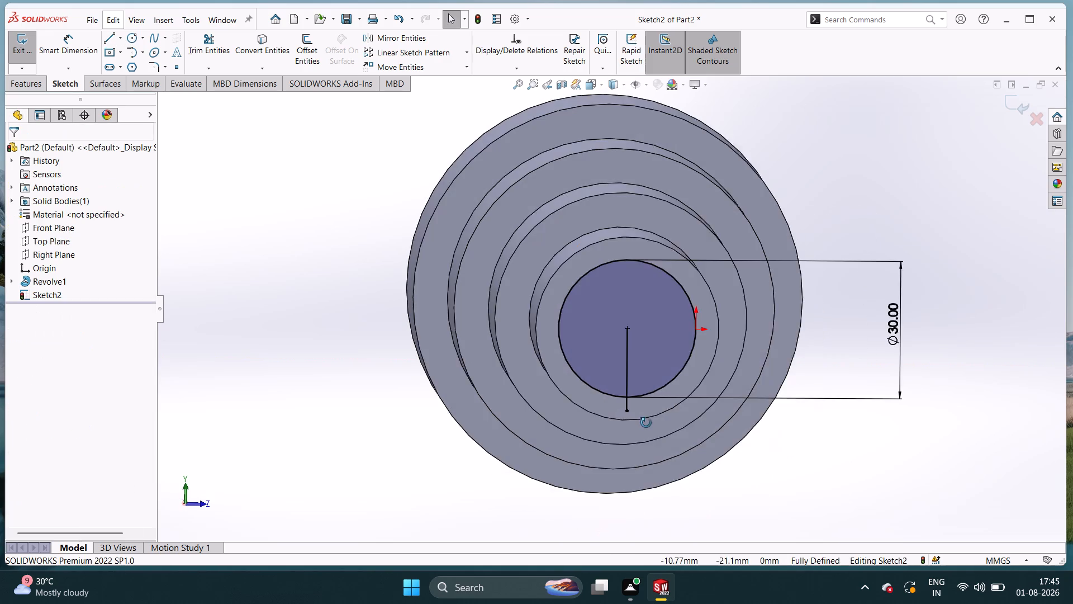
pyautogui.moveTo(646, 423); pyautogui.dragTo(687, 430, button='middle')
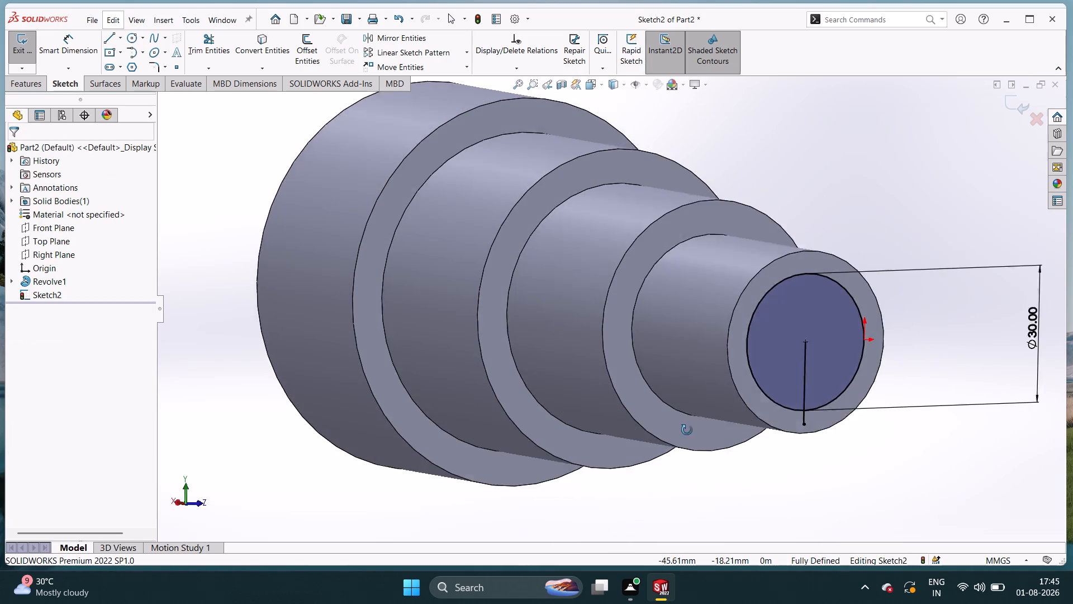
pyautogui.moveTo(687, 430); pyautogui.dragTo(716, 432, button='middle')
pyautogui.moveTo(756, 433); pyautogui.dragTo(680, 430, button='middle')
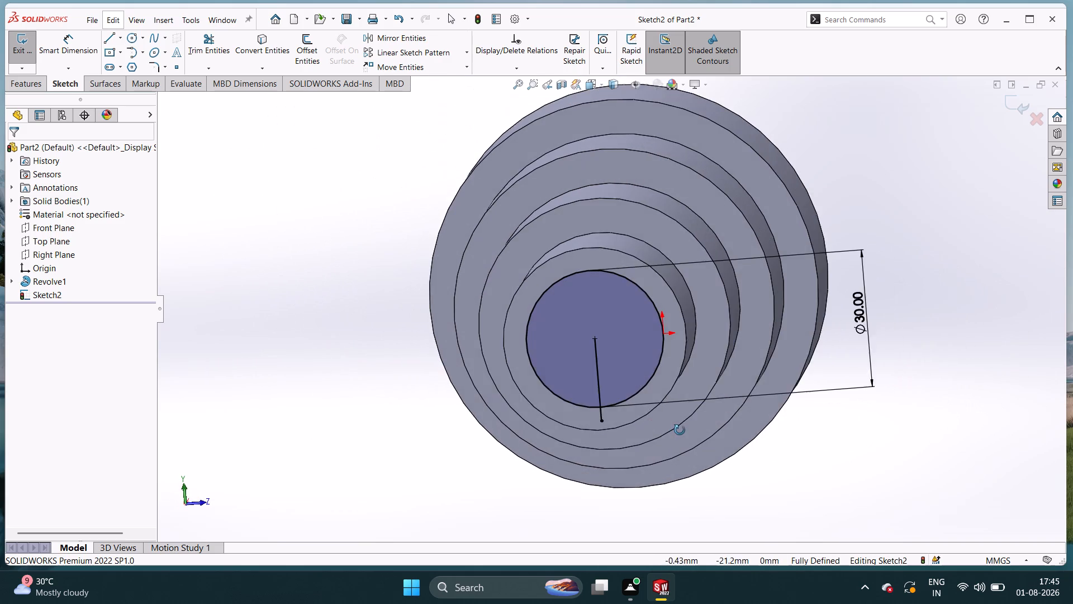
pyautogui.moveTo(680, 430); pyautogui.dragTo(690, 415, button='middle')
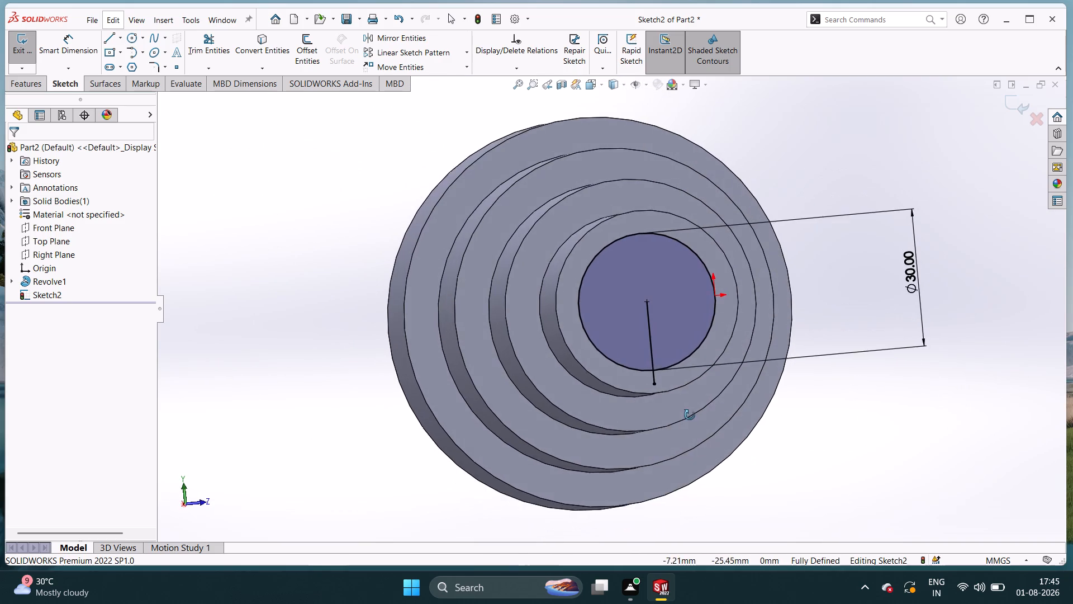
pyautogui.moveTo(690, 415); pyautogui.dragTo(681, 408, button='middle')
pyautogui.click(633, 312)
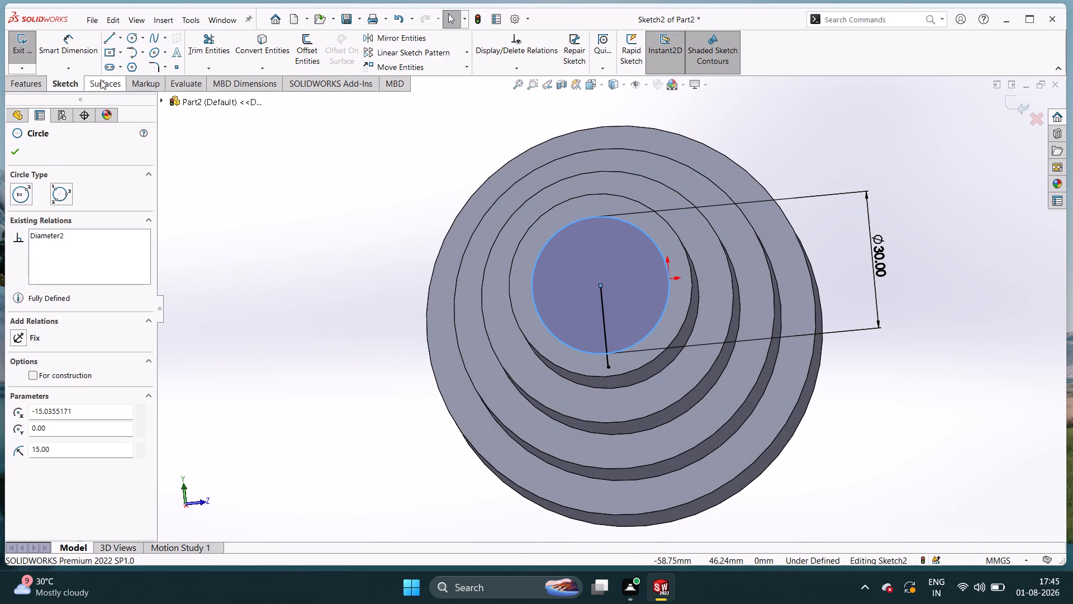
pyautogui.doubleClick(71, 84)
pyautogui.click(106, 38)
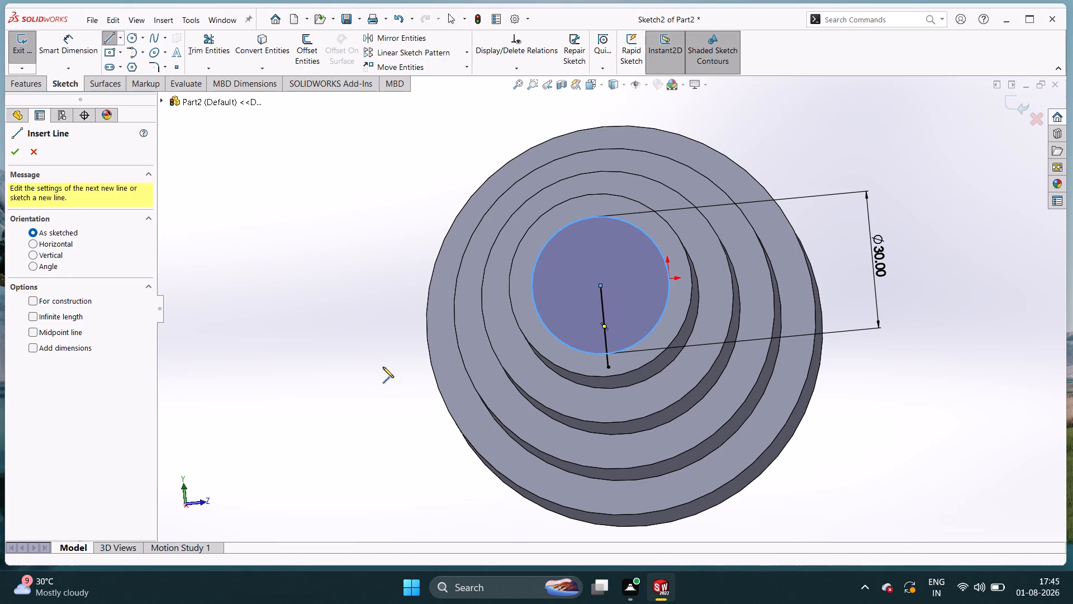
pyautogui.click(193, 503)
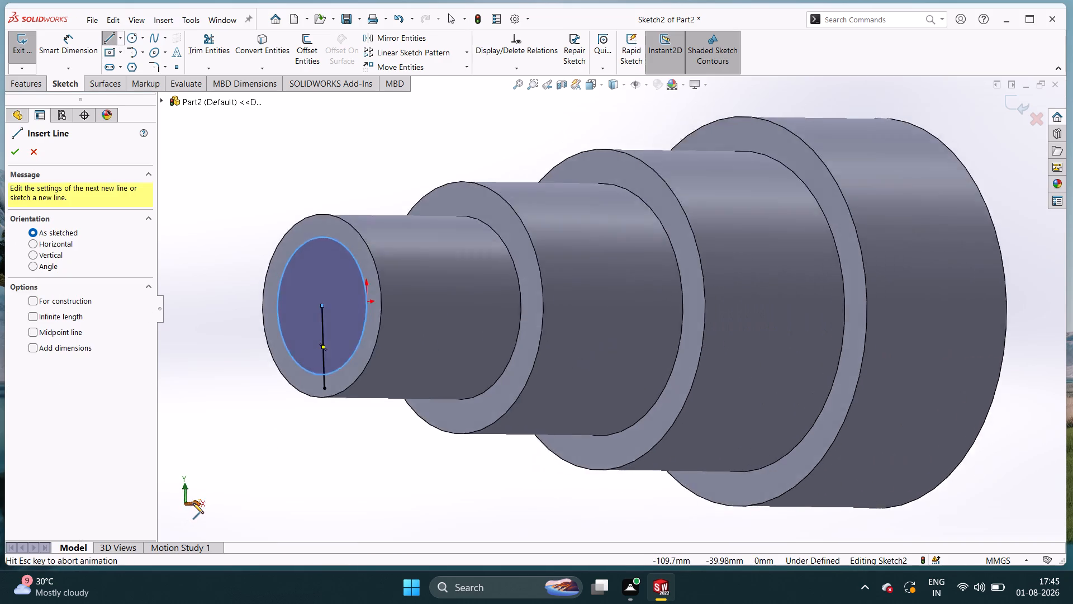
pyautogui.click(186, 488)
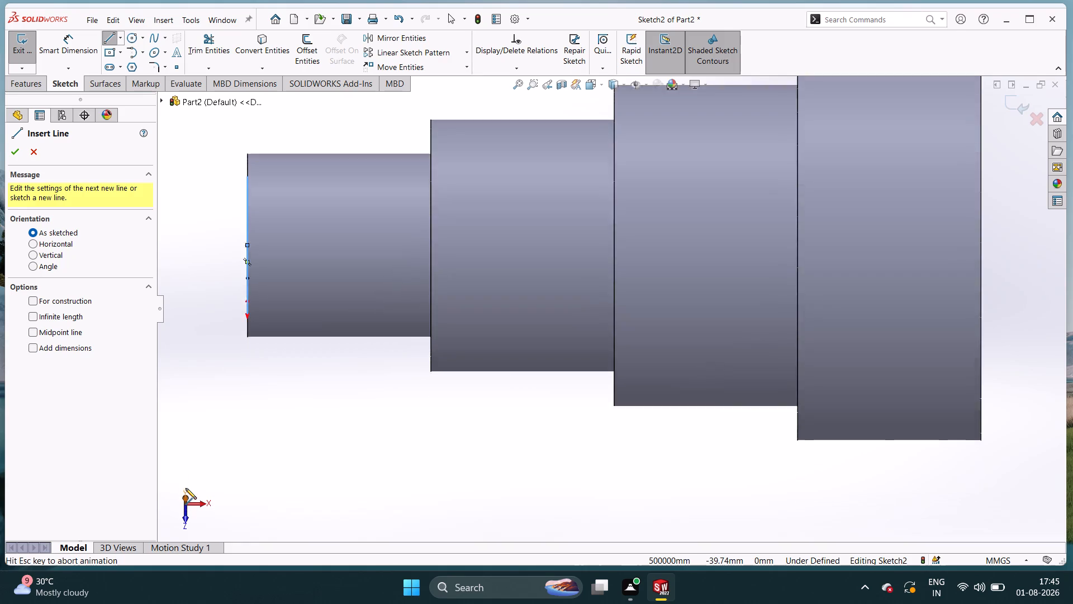
pyautogui.doubleClick(201, 503)
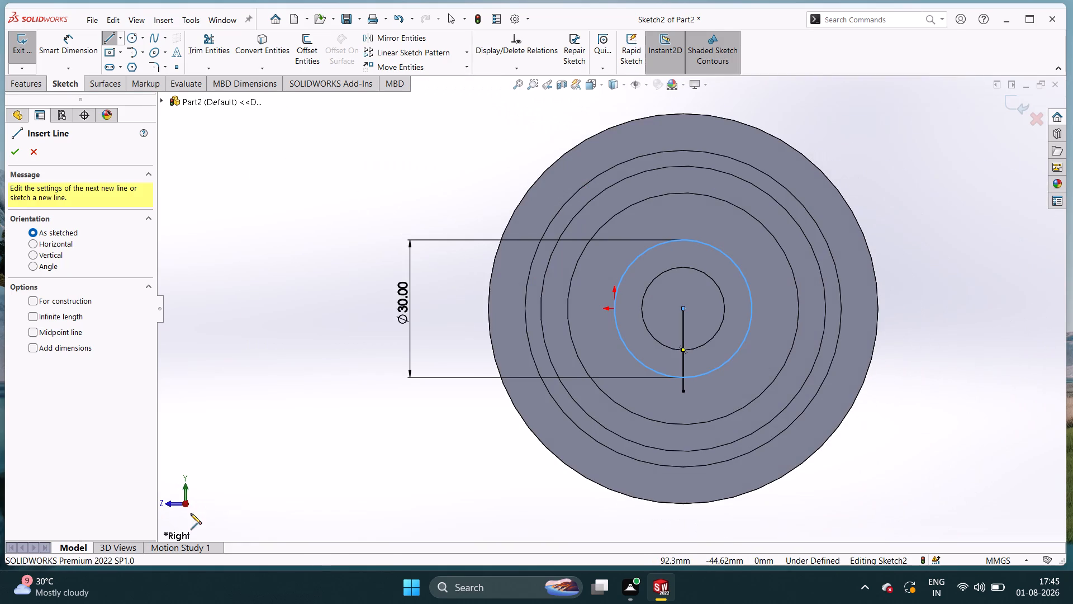
pyautogui.click(171, 507)
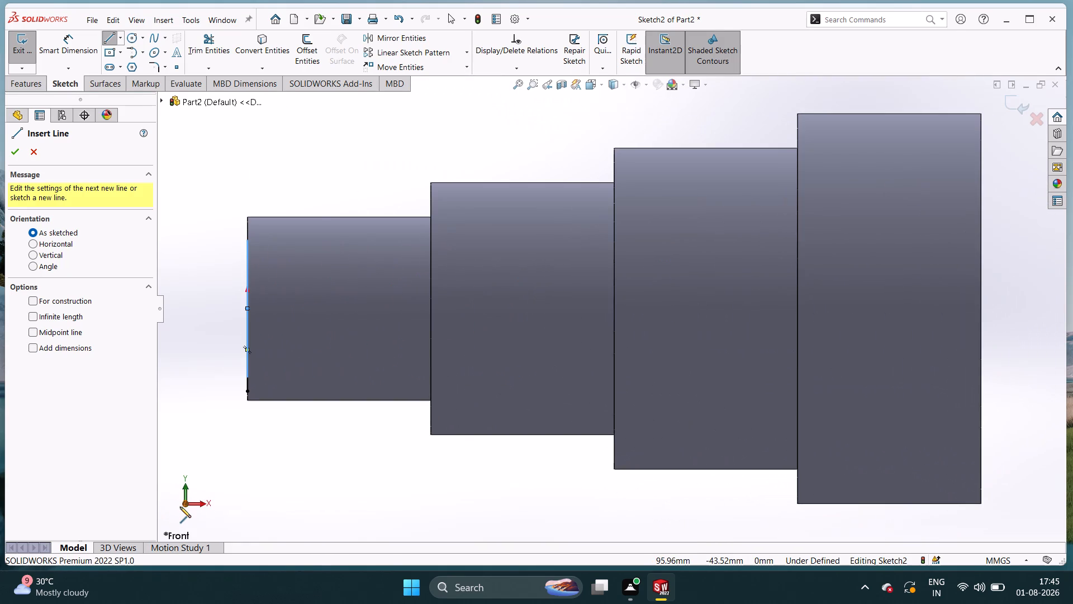
pyautogui.click(183, 501)
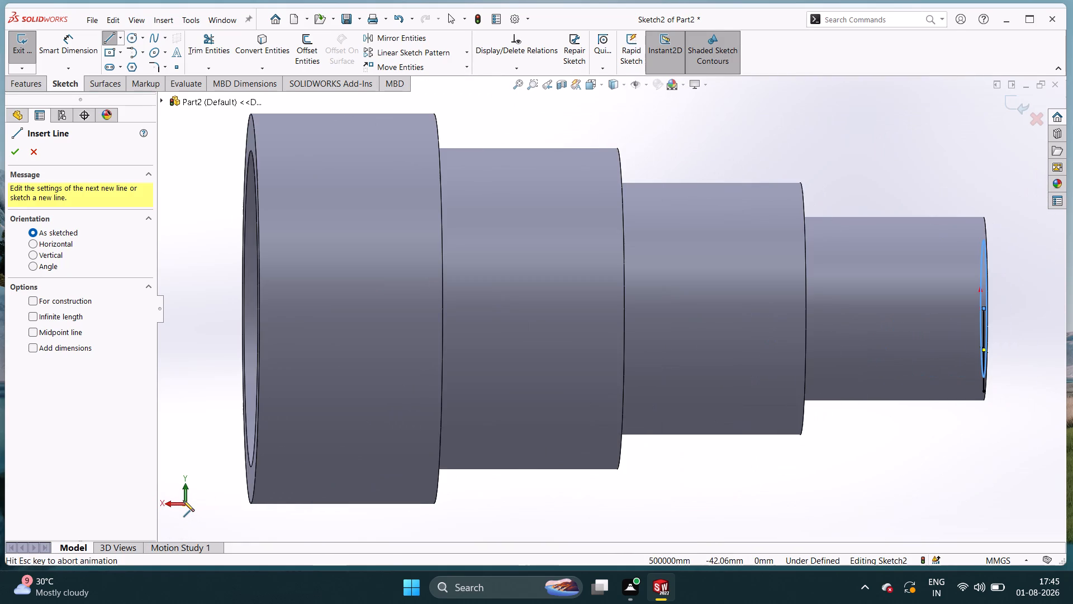
pyautogui.click(186, 504)
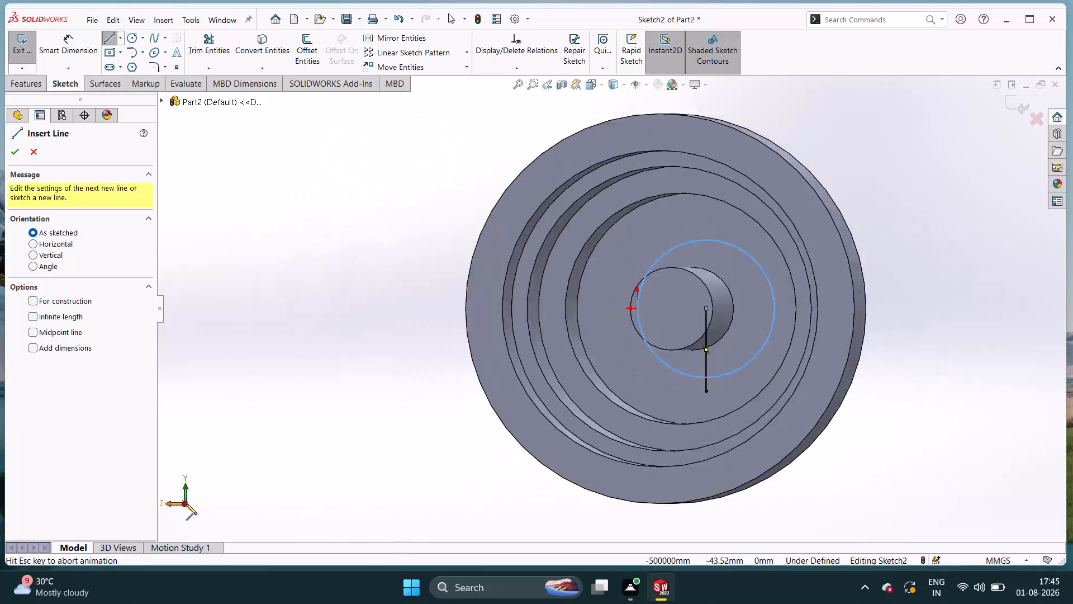
pyautogui.click(187, 489)
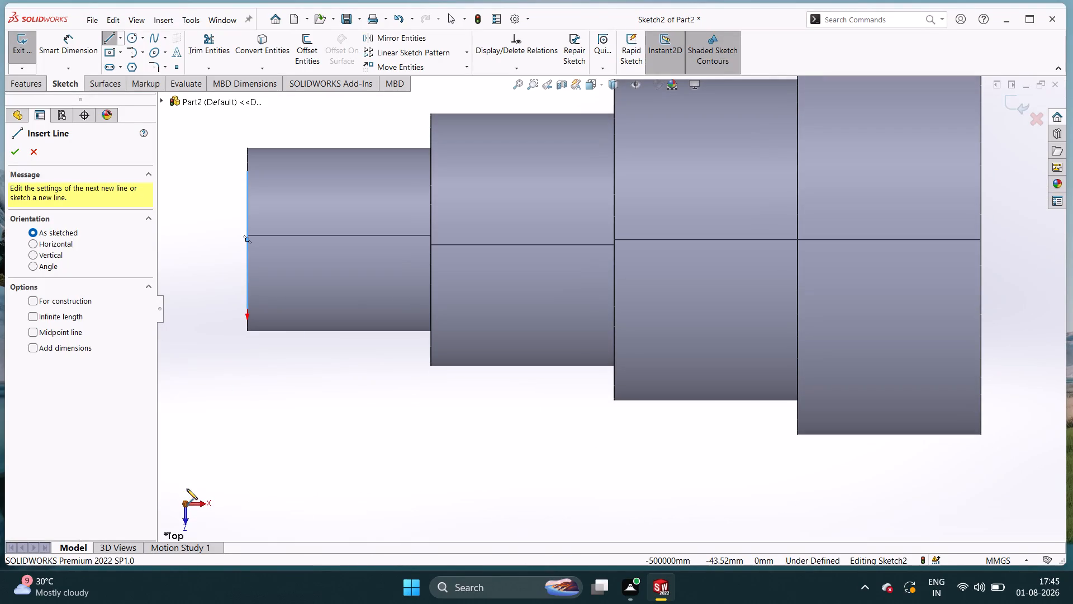
pyautogui.doubleClick(188, 504)
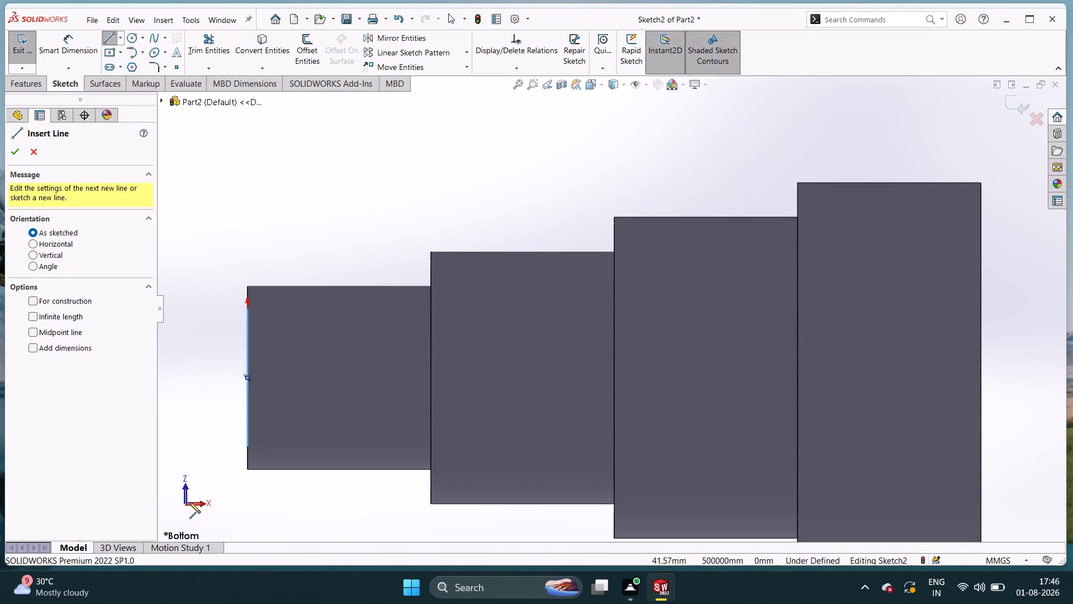
pyautogui.moveTo(250, 450); pyautogui.dragTo(345, 468, button='middle')
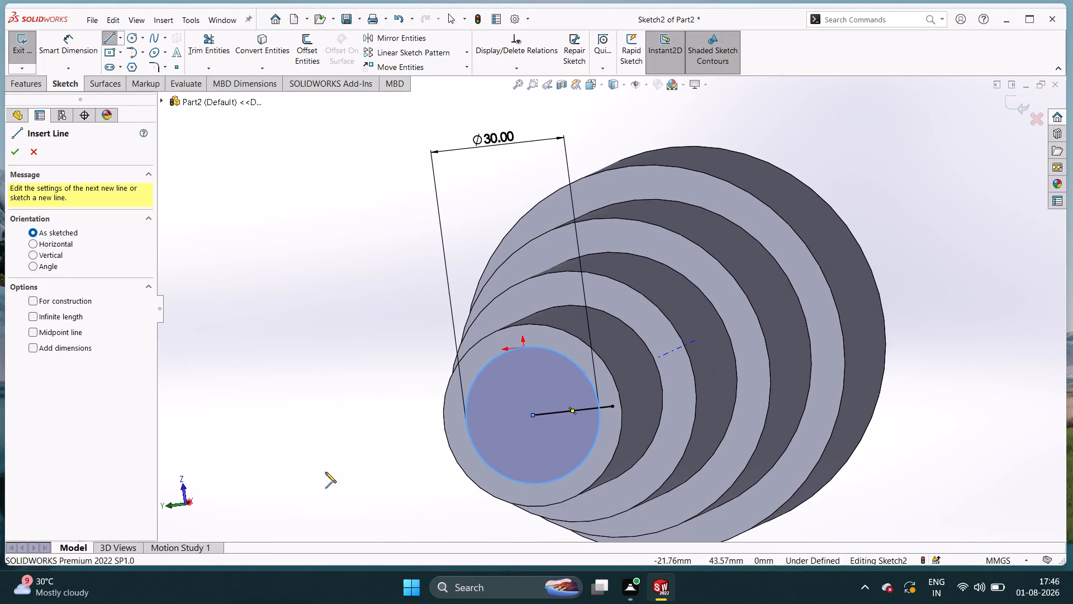
pyautogui.doubleClick(189, 501)
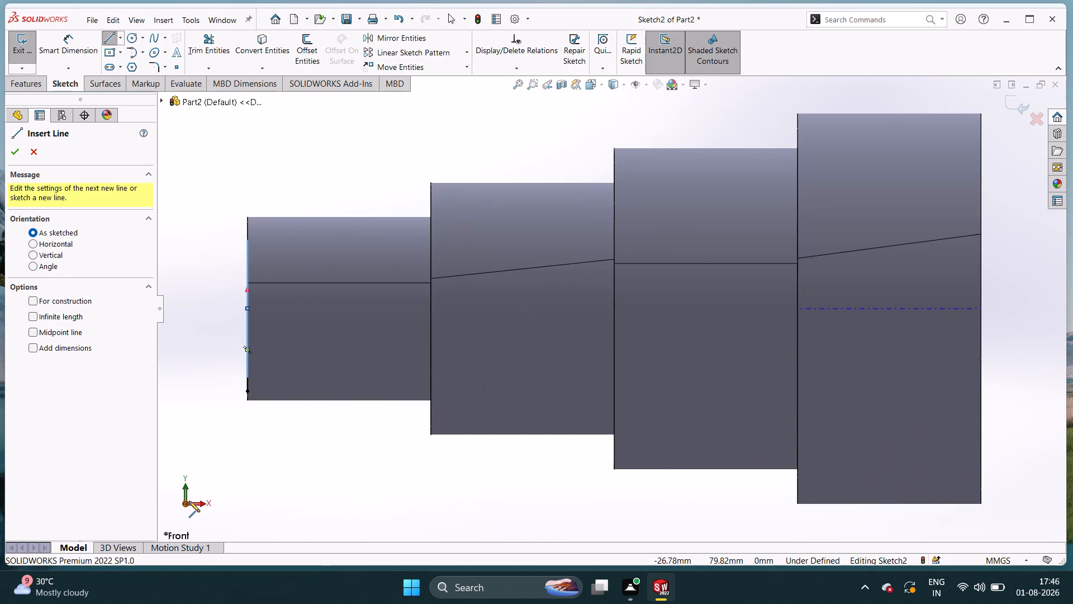
pyautogui.click(202, 508)
pyautogui.click(201, 504)
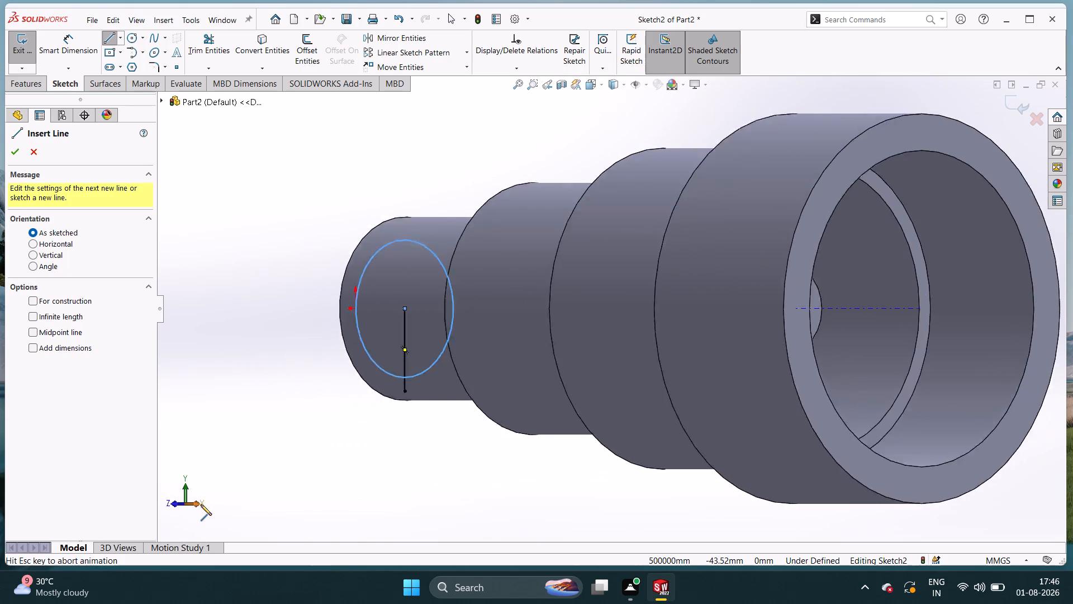
pyautogui.click(184, 491)
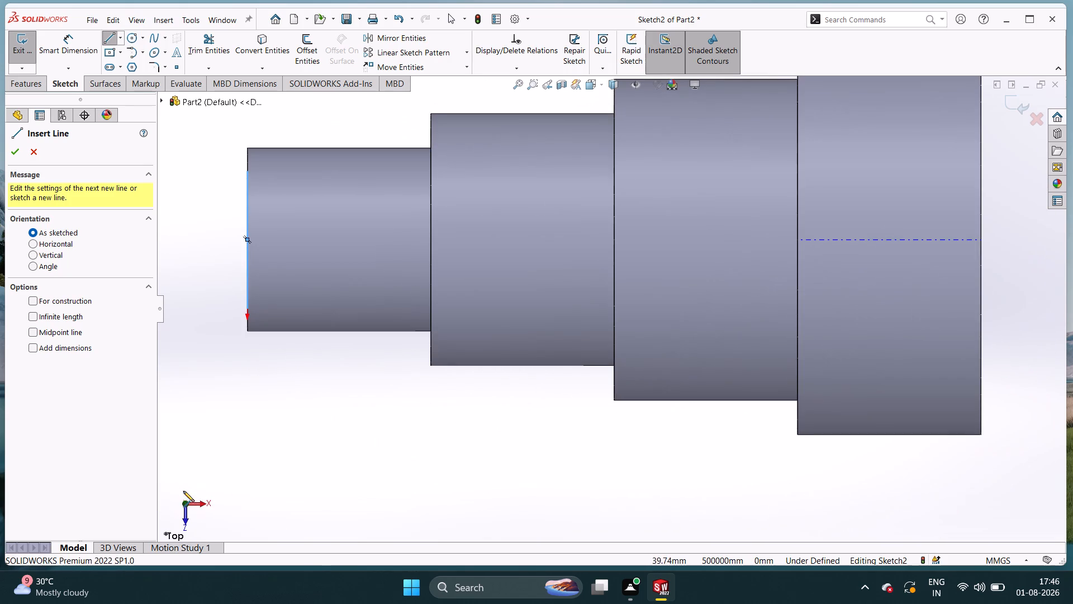
pyautogui.doubleClick(186, 521)
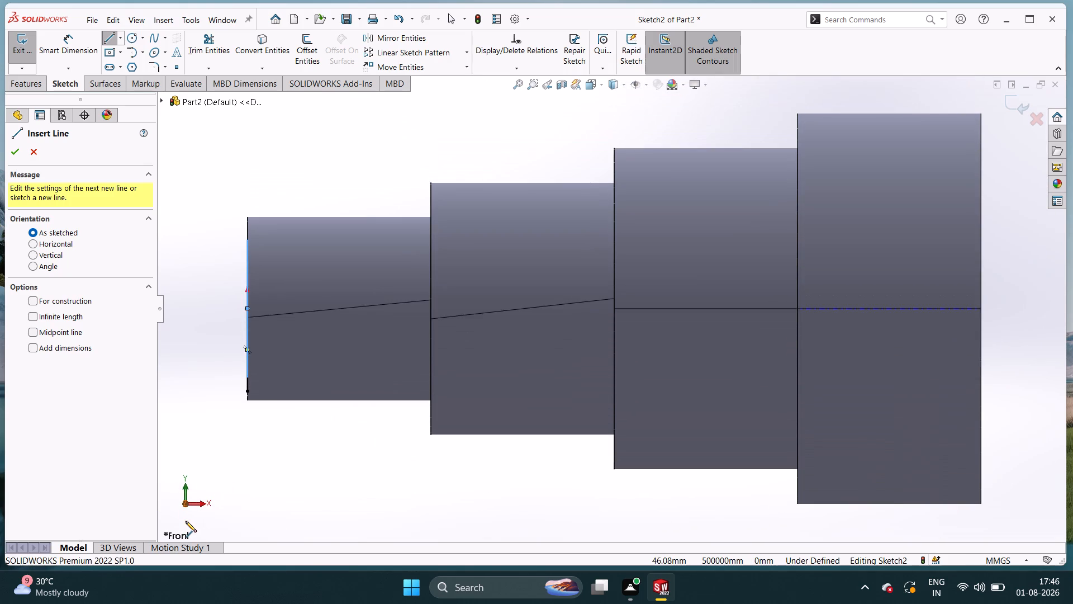
pyautogui.moveTo(273, 487); pyautogui.dragTo(382, 501, button='middle')
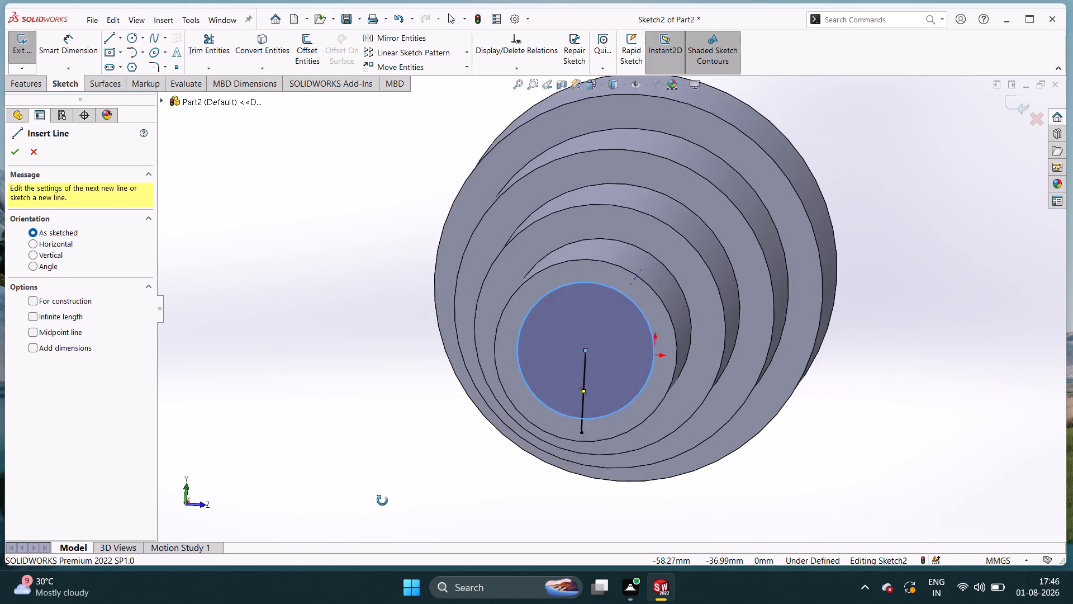
pyautogui.moveTo(382, 501); pyautogui.dragTo(387, 476, button='middle')
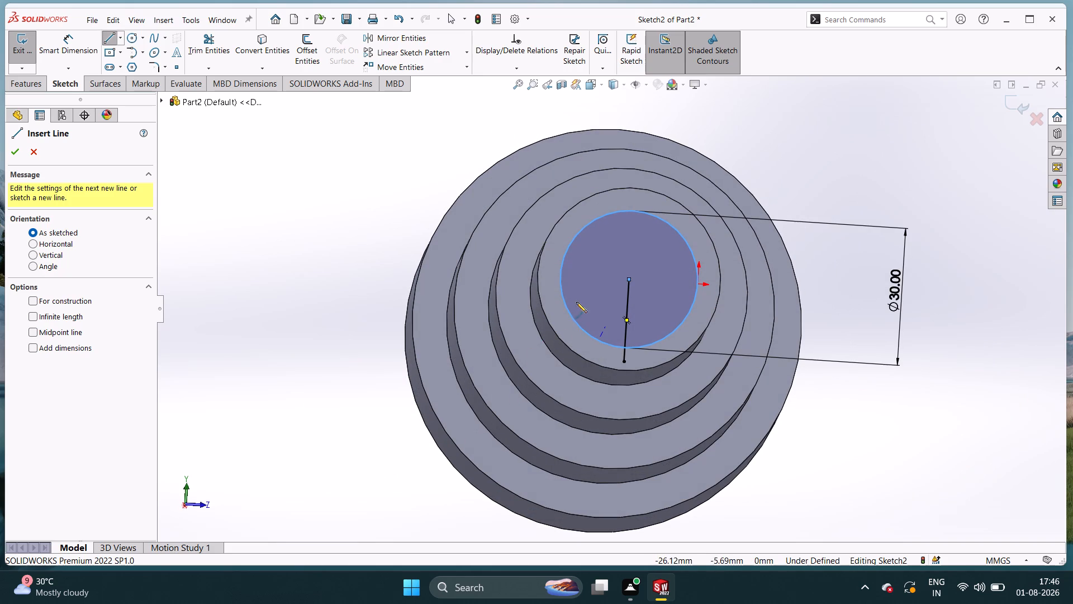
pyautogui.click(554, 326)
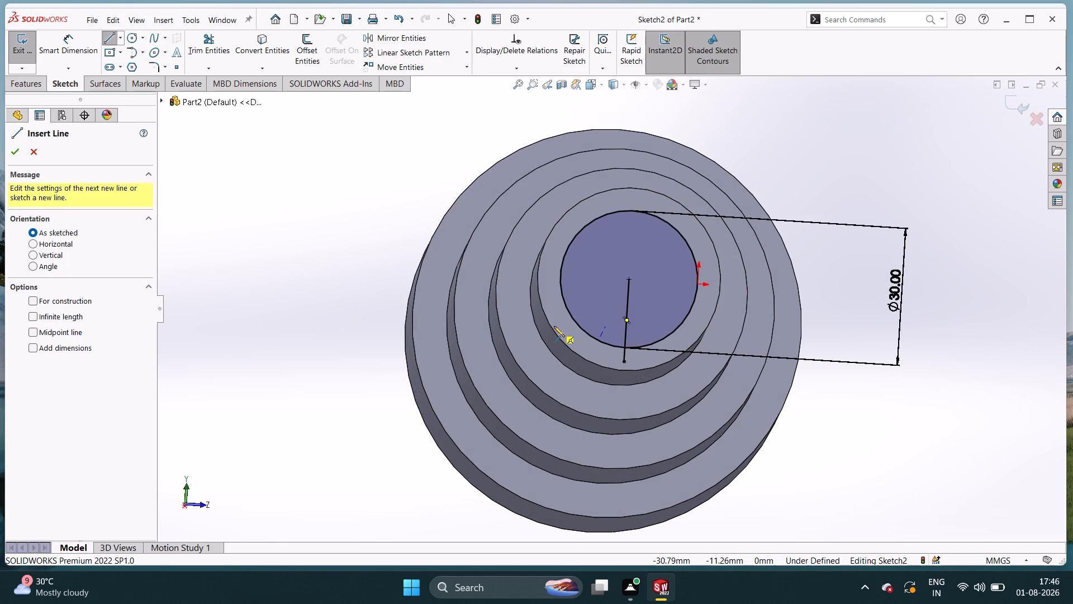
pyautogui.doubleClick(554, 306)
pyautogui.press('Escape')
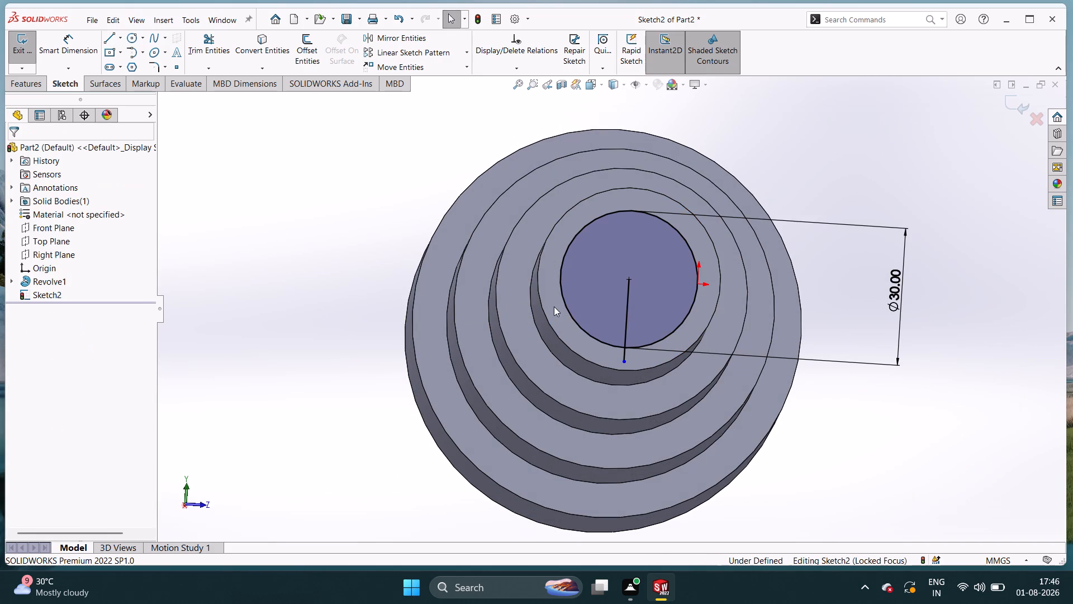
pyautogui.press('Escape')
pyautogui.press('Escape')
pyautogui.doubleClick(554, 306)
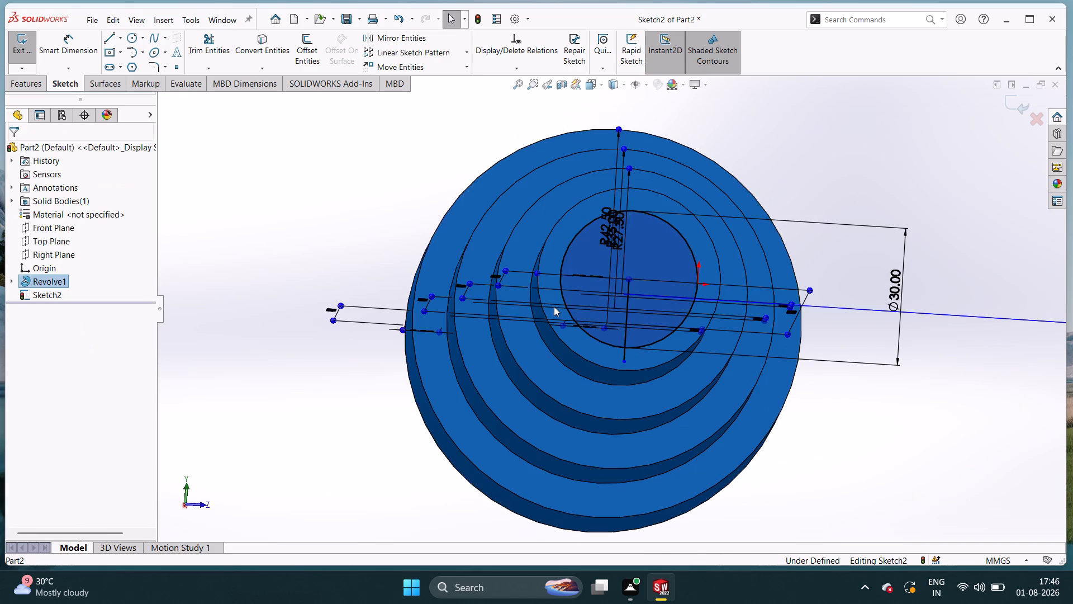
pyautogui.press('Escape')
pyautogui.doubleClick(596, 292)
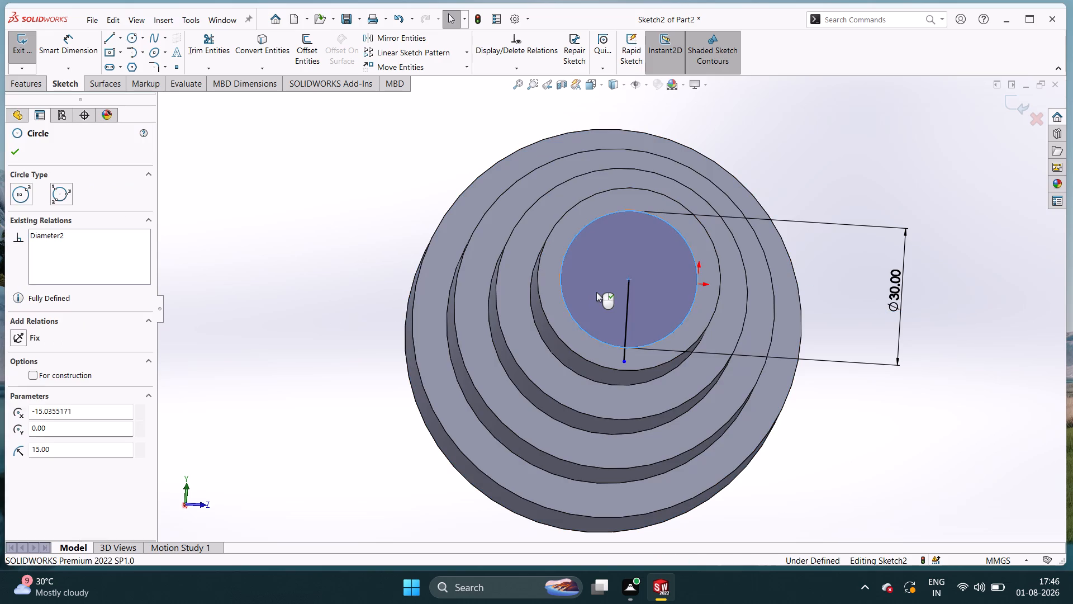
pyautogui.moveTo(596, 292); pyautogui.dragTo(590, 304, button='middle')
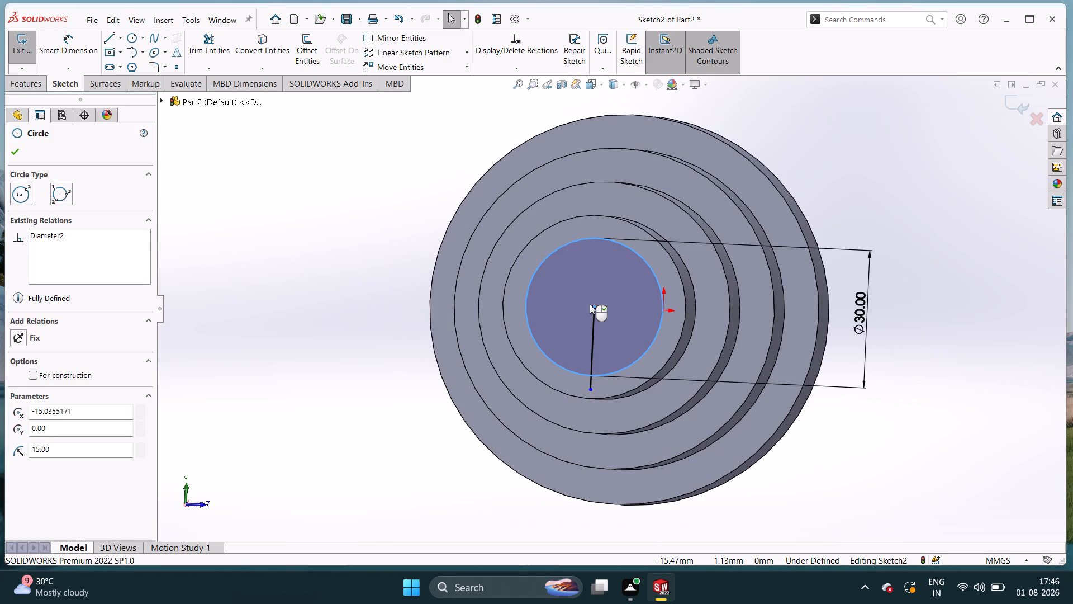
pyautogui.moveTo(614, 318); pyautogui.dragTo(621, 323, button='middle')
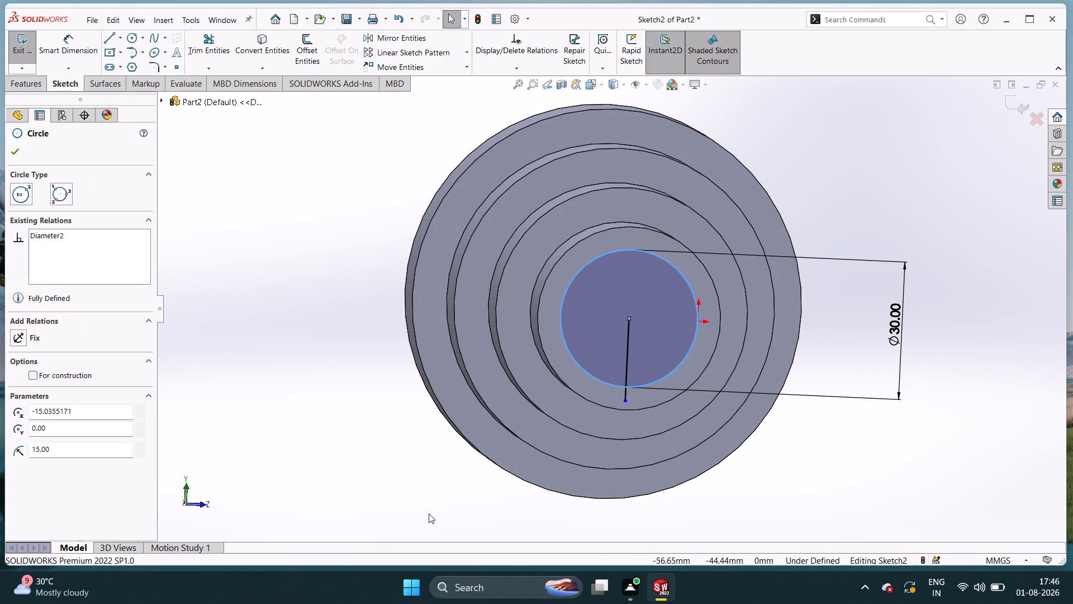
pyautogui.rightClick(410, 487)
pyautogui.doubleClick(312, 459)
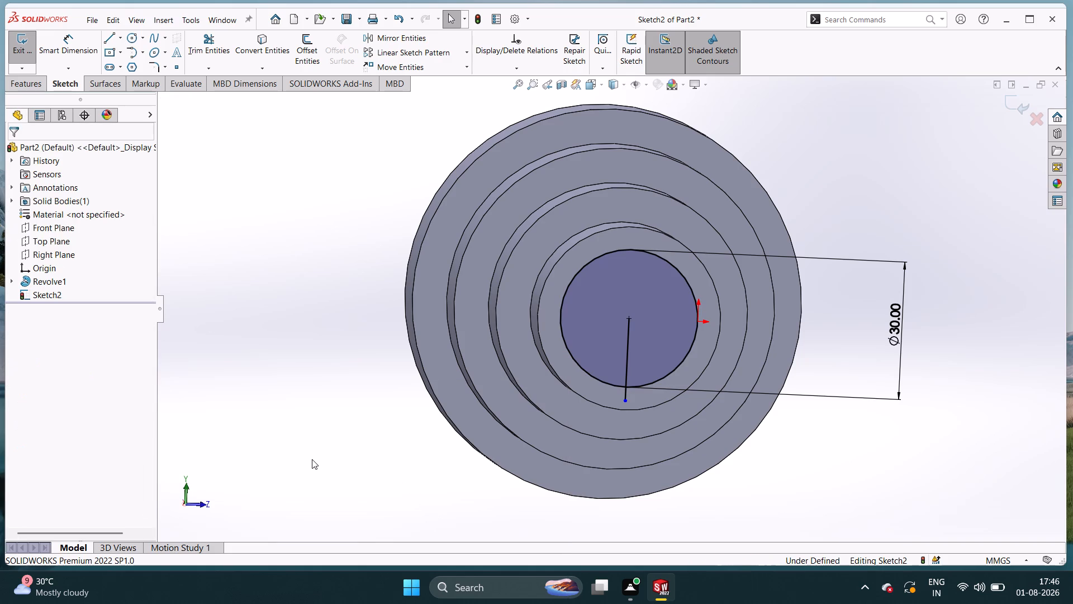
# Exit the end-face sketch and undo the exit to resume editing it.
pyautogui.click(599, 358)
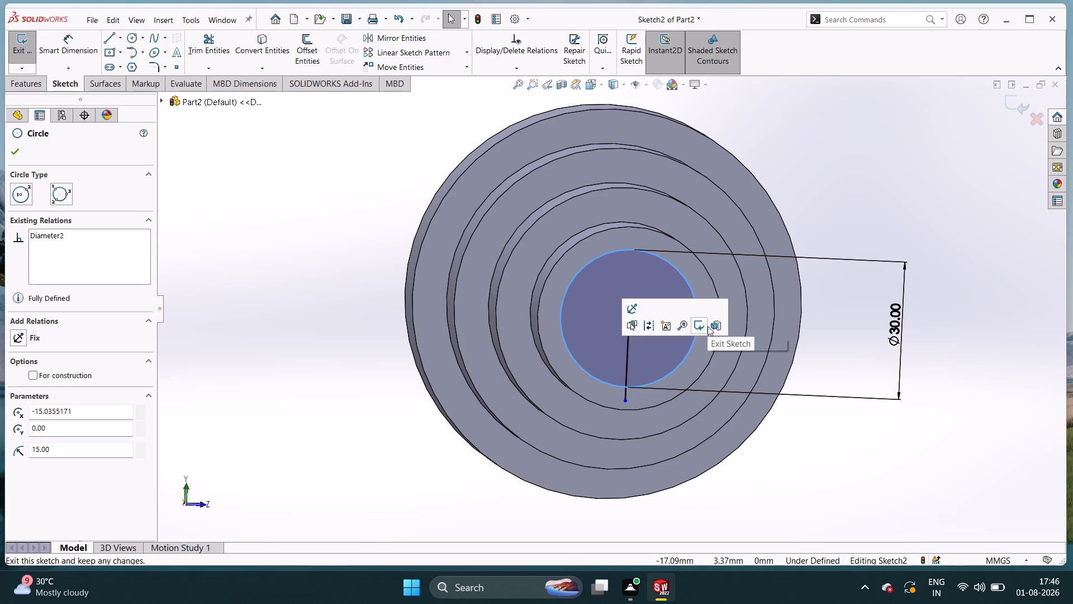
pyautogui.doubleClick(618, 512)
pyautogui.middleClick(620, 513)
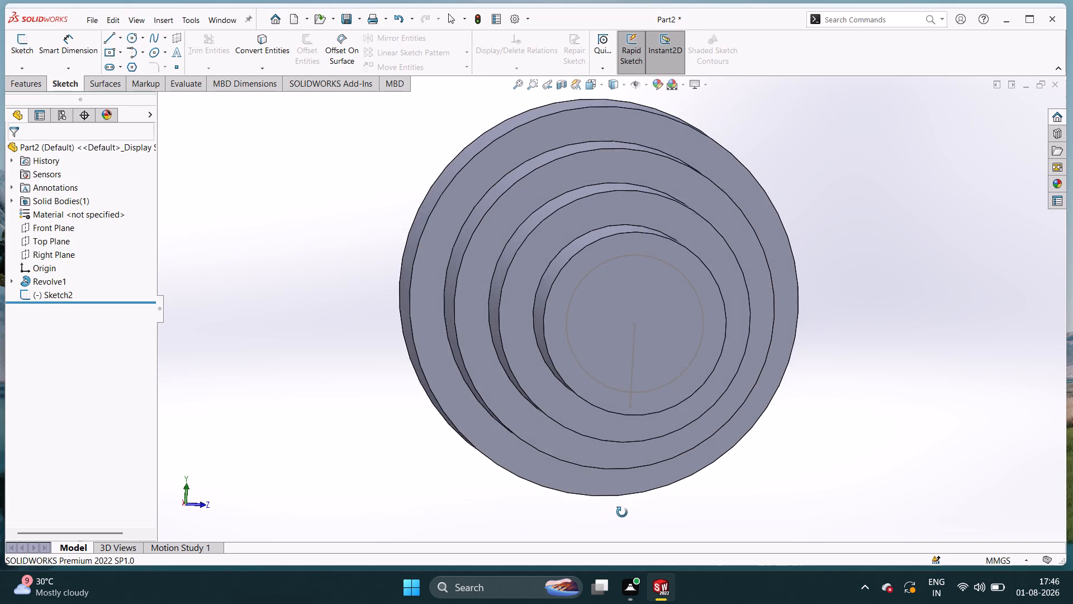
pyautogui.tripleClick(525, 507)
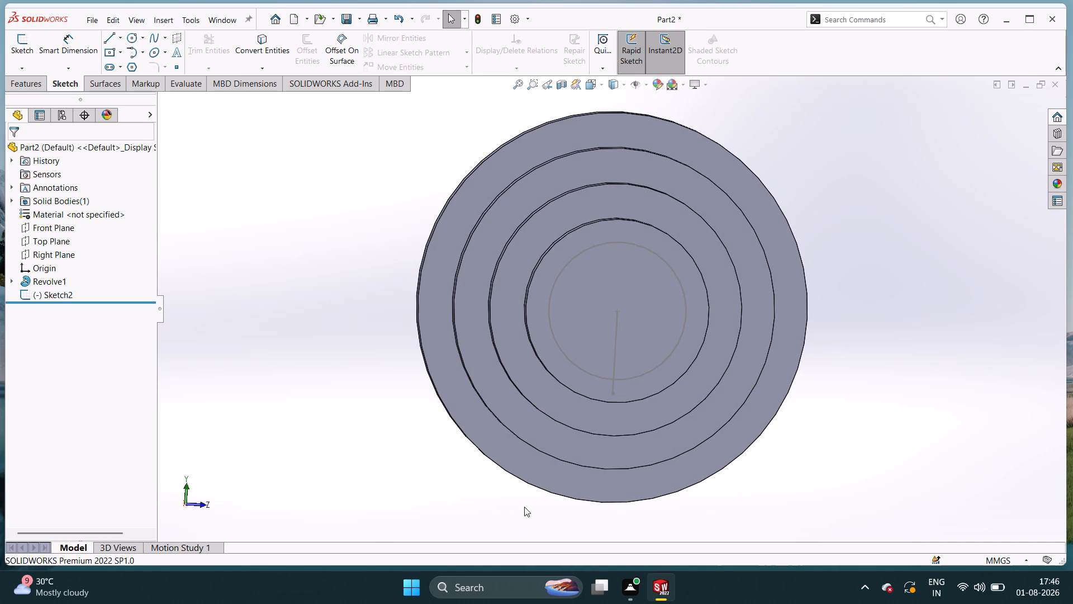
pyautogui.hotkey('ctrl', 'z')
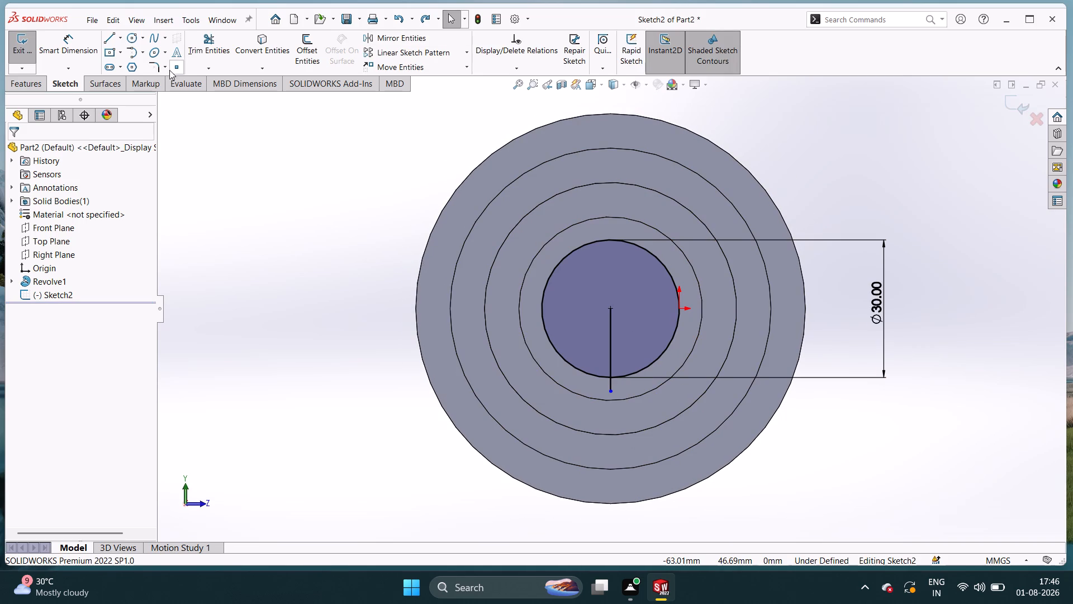
# Draw a 3 mm horizontal line to the right from the lower end of the 18 mm vertical line.
pyautogui.click(104, 35)
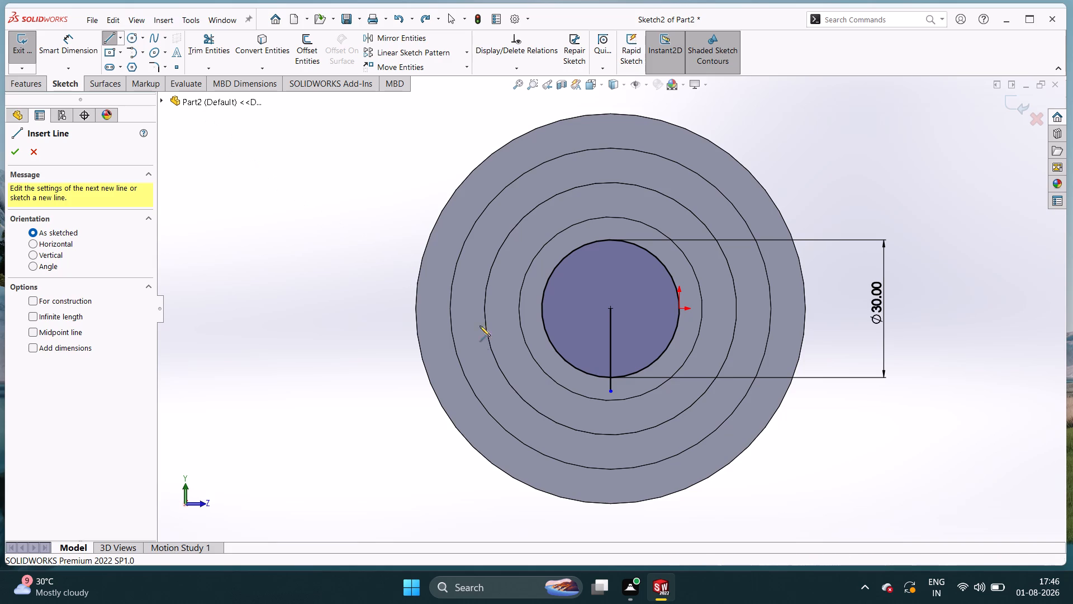
pyautogui.click(609, 393)
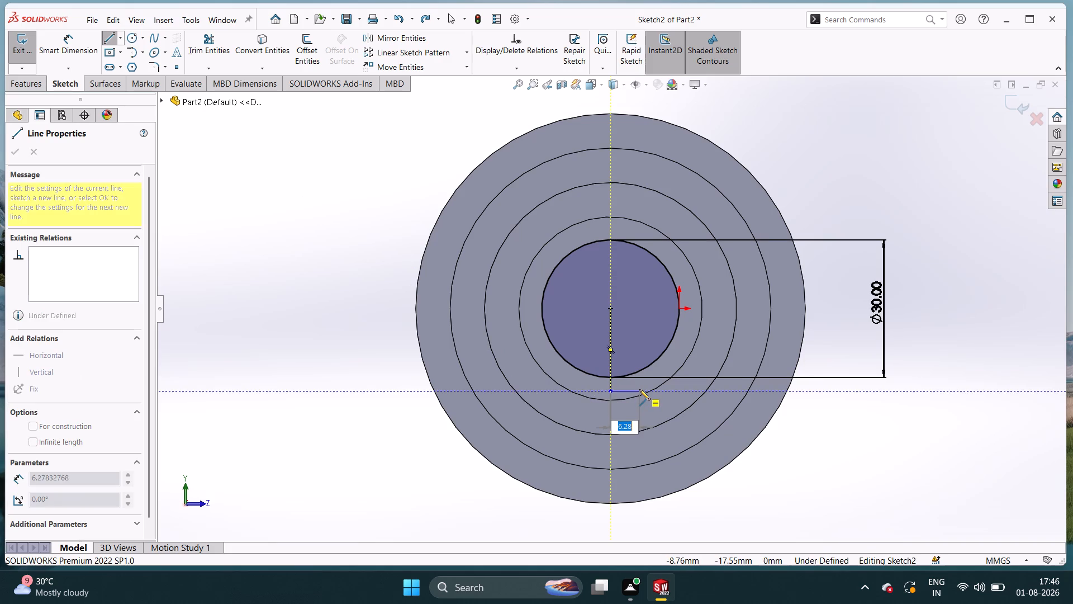
pyautogui.press('3')
pyautogui.press('Return')
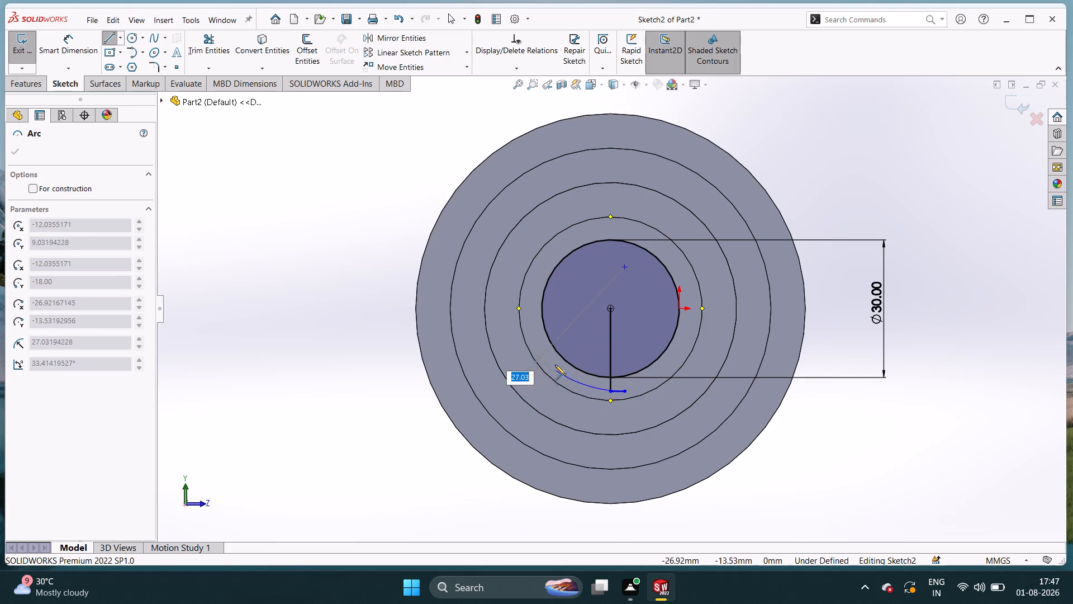
pyautogui.press('Escape')
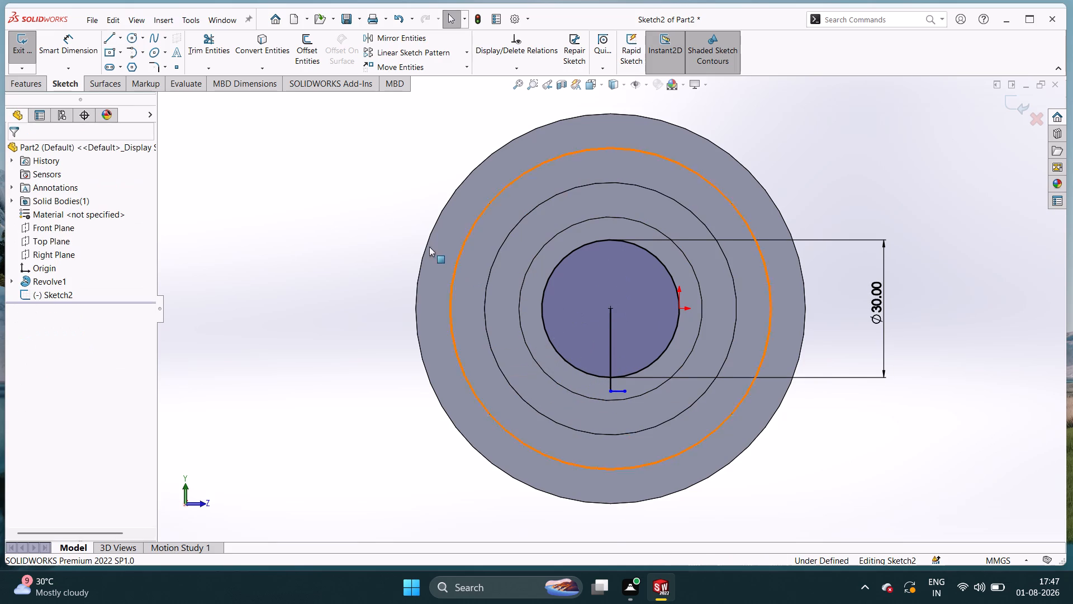
# Draw a 3 mm horizontal line to the left from the lower end of the 18 mm vertical line.
pyautogui.tripleClick(110, 36)
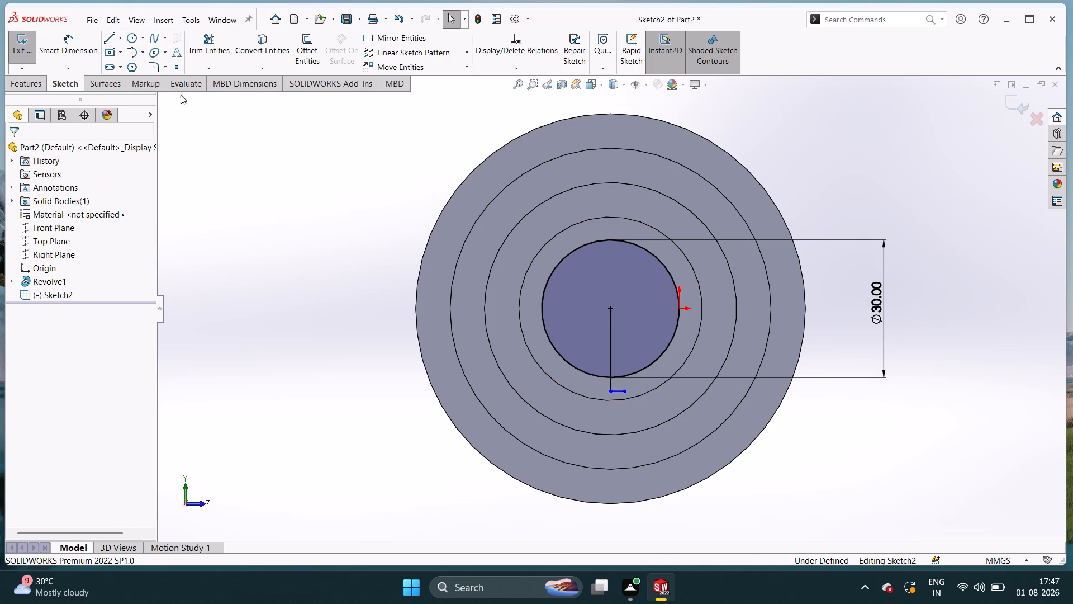
pyautogui.tripleClick(111, 36)
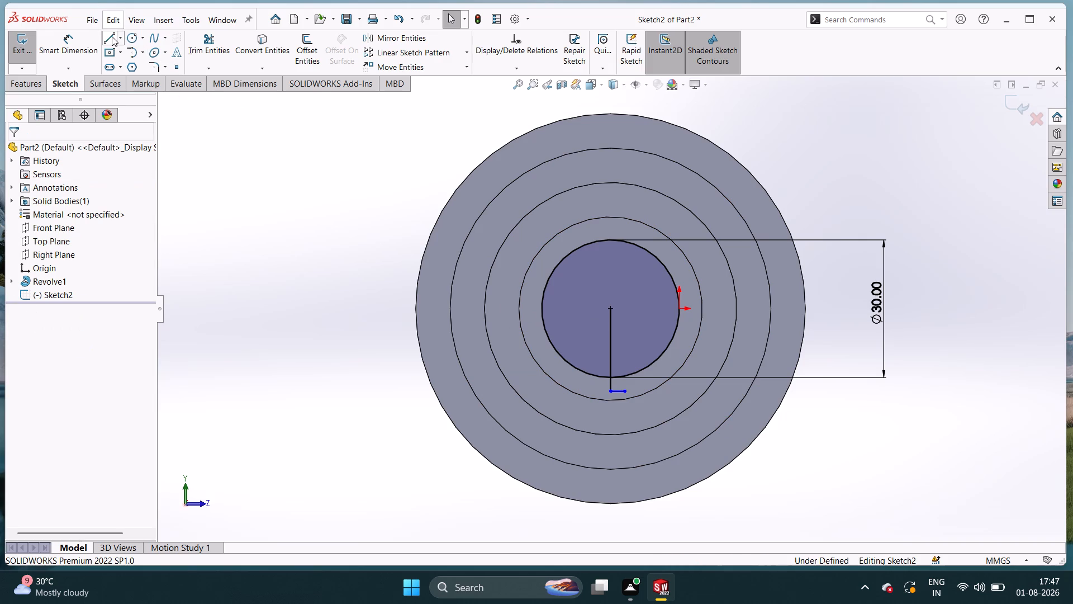
pyautogui.click(119, 36)
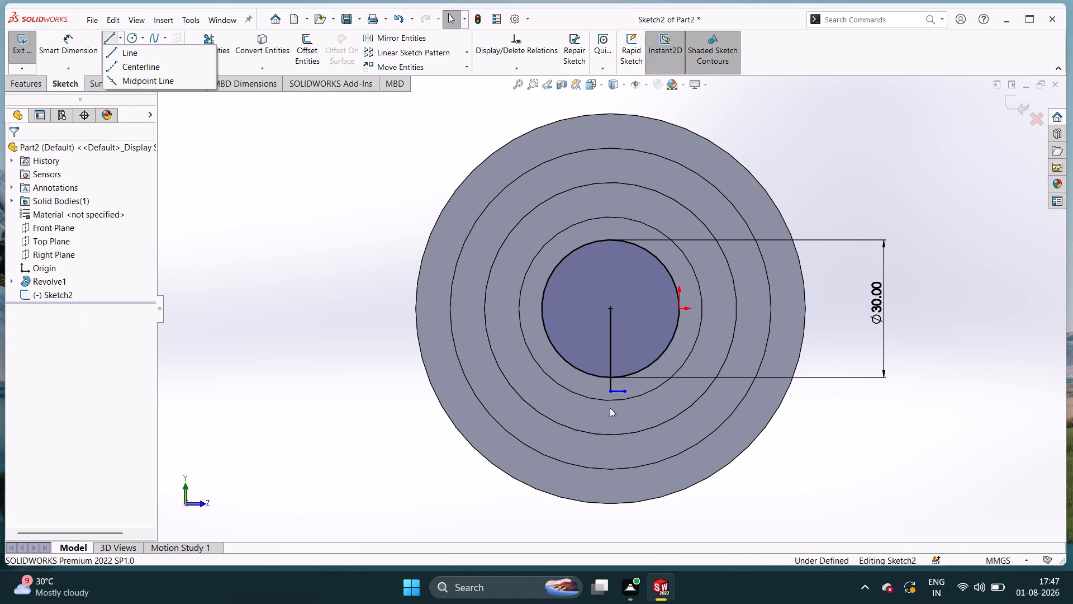
pyautogui.click(611, 391)
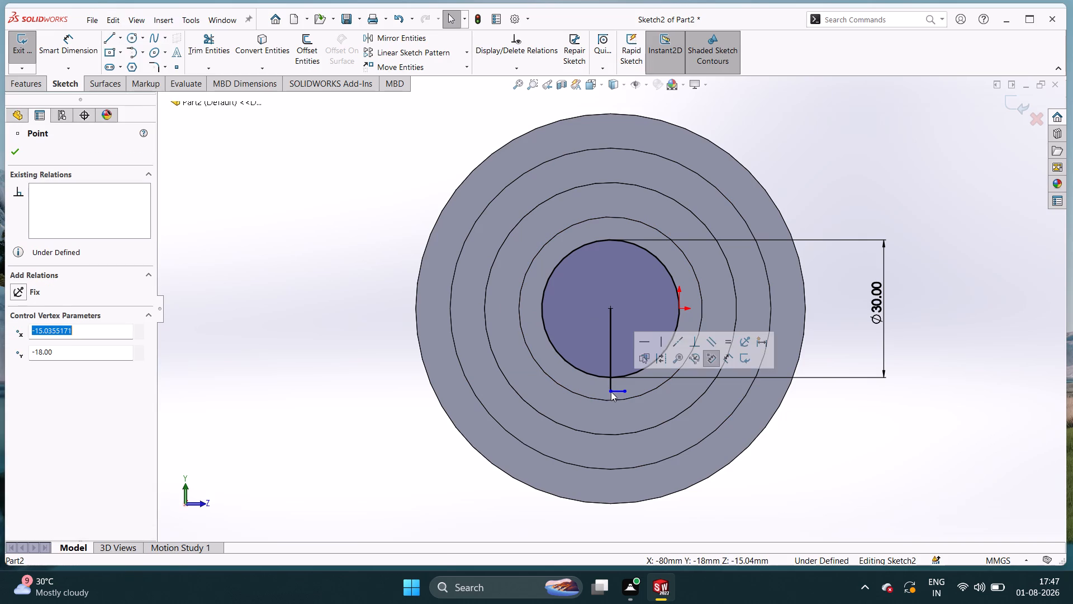
pyautogui.click(610, 391)
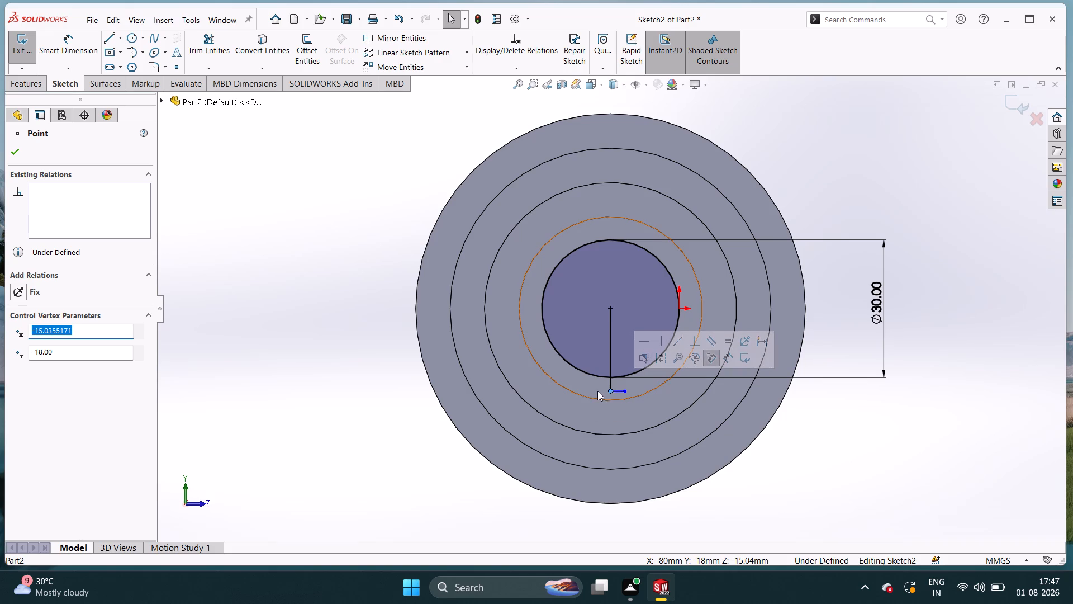
pyautogui.doubleClick(610, 388)
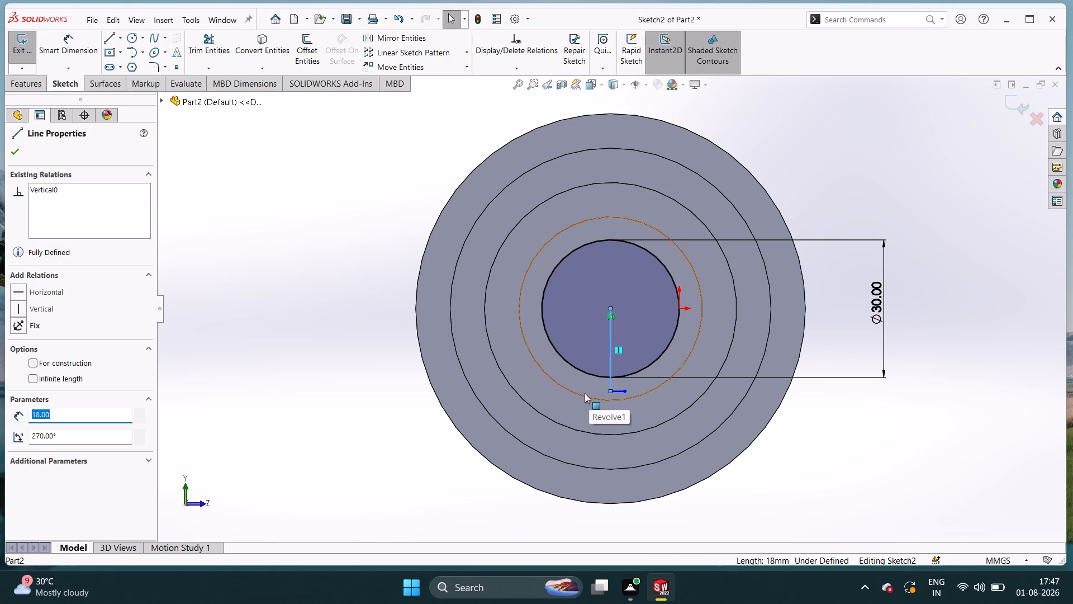
pyautogui.press('Escape')
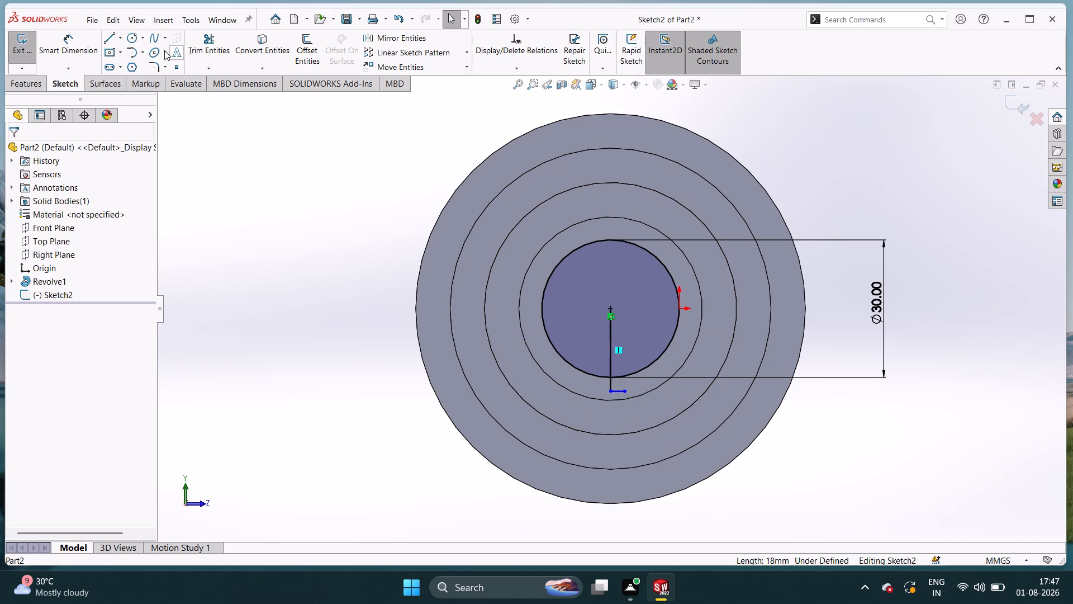
pyautogui.doubleClick(117, 40)
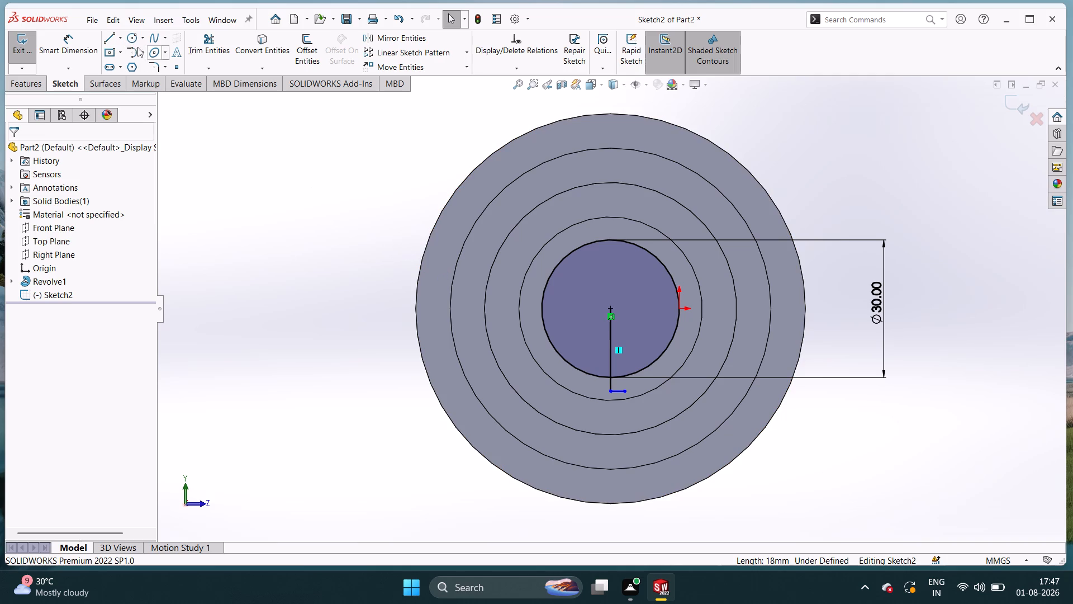
pyautogui.click(105, 39)
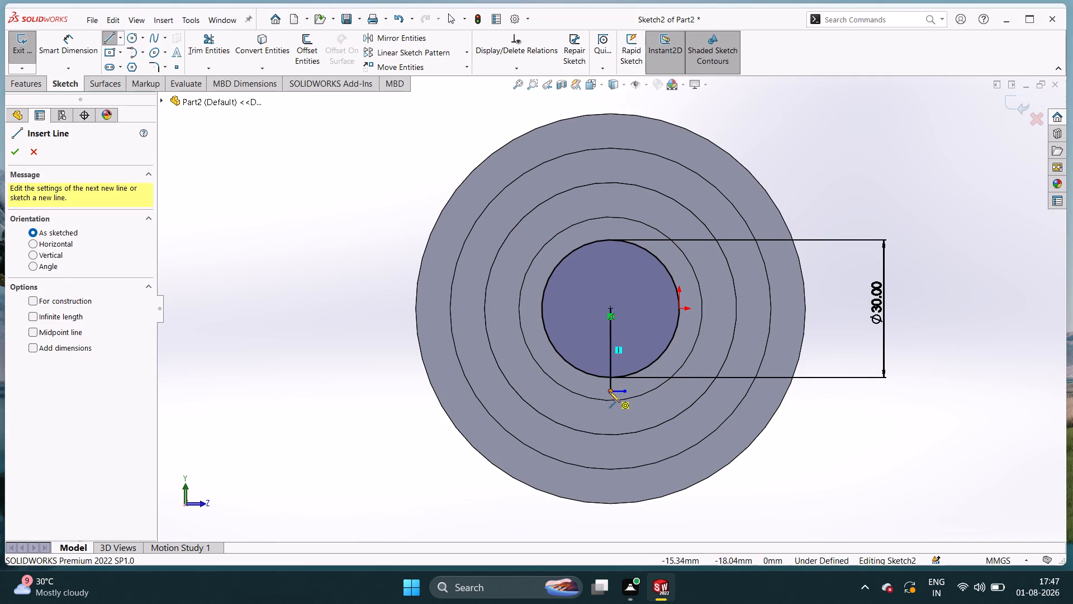
pyautogui.click(609, 391)
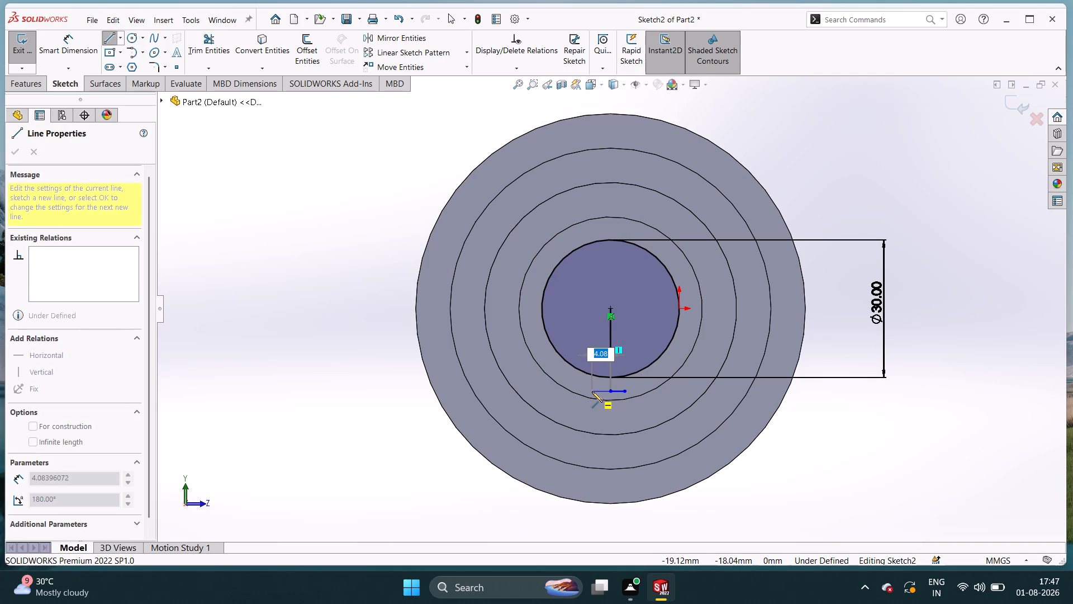
pyautogui.press('3')
pyautogui.press('Return')
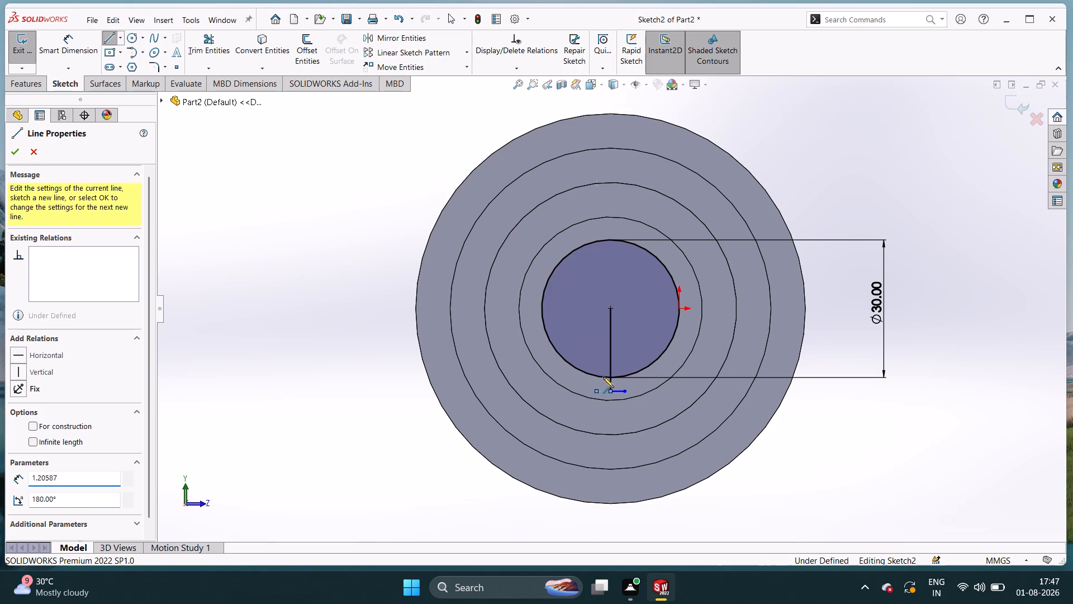
# Draw a vertical line about 6 mm long joining the base line's right end to a point just inside the 30 mm circle.
pyautogui.doubleClick(599, 329)
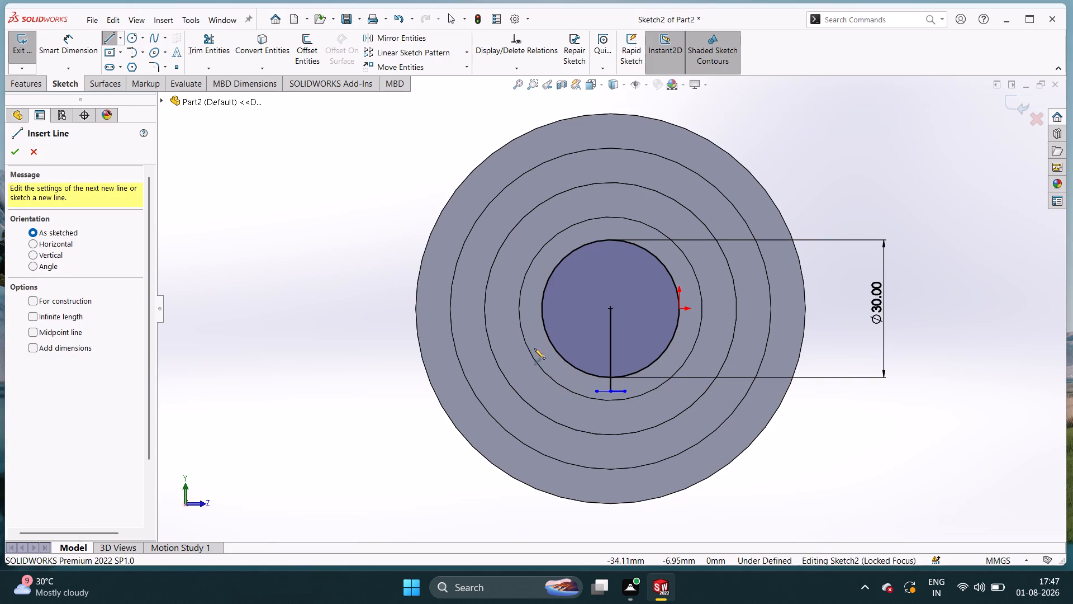
pyautogui.doubleClick(595, 390)
pyautogui.click(595, 364)
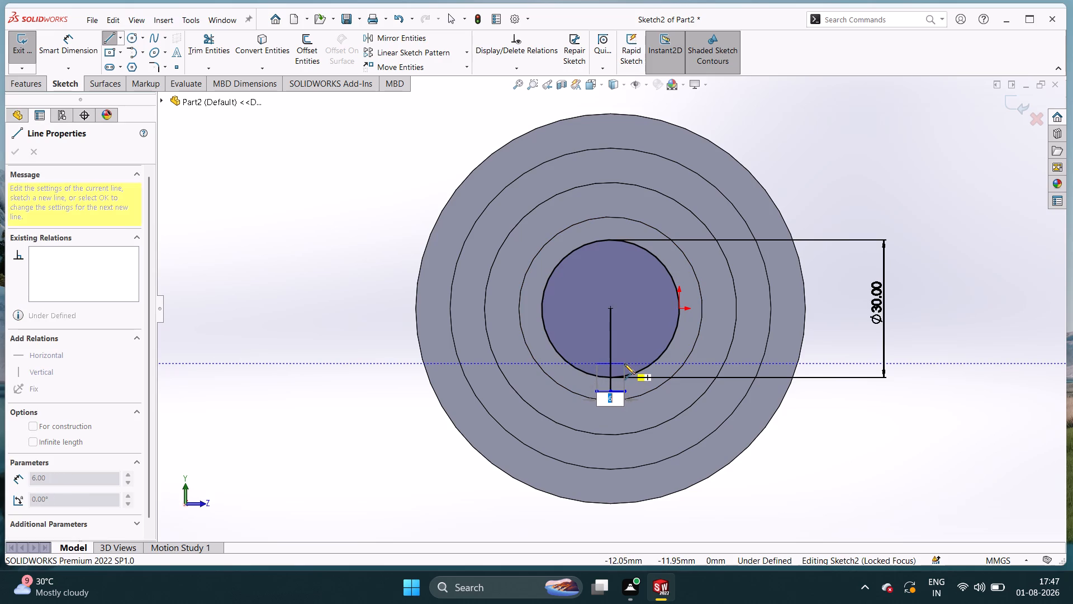
pyautogui.tripleClick(624, 364)
pyautogui.tripleClick(624, 389)
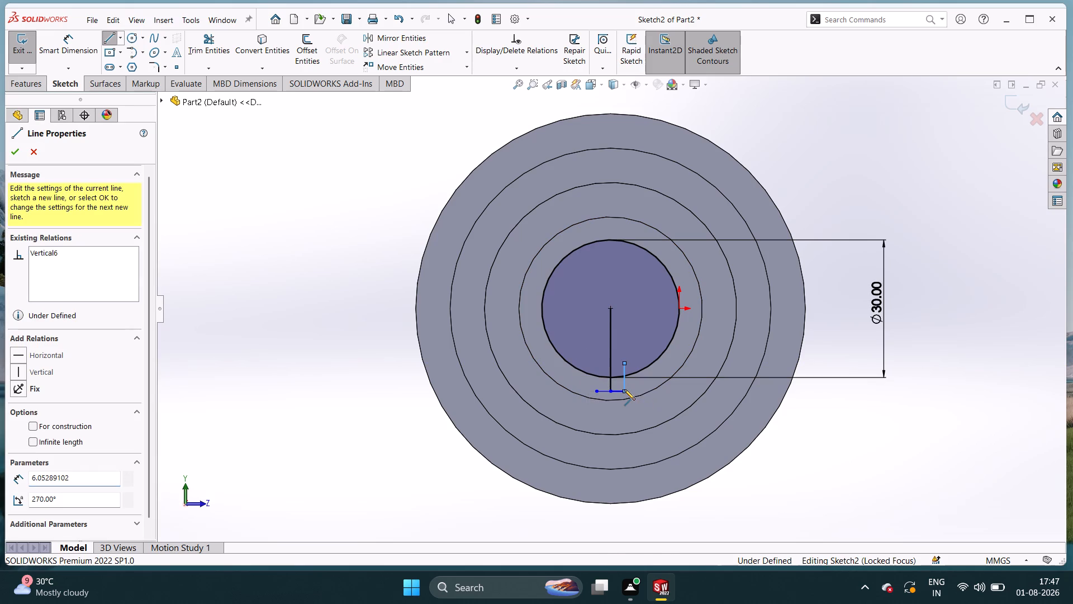
# Draw a matching vertical line about 6 mm long at the base line's left end, reaching just inside the 30 mm circle.
pyautogui.doubleClick(595, 391)
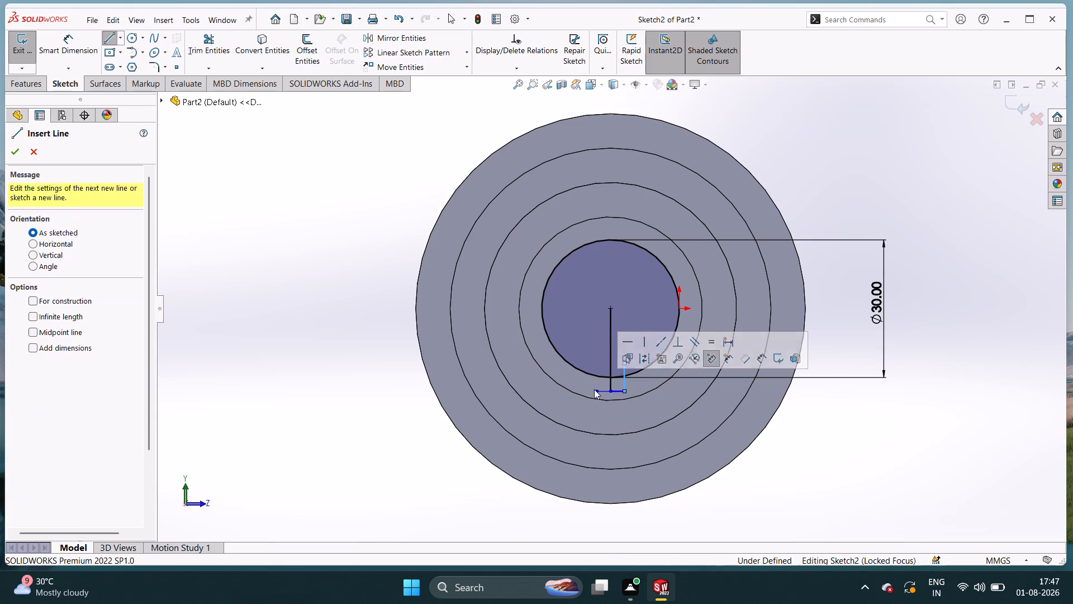
pyautogui.doubleClick(592, 363)
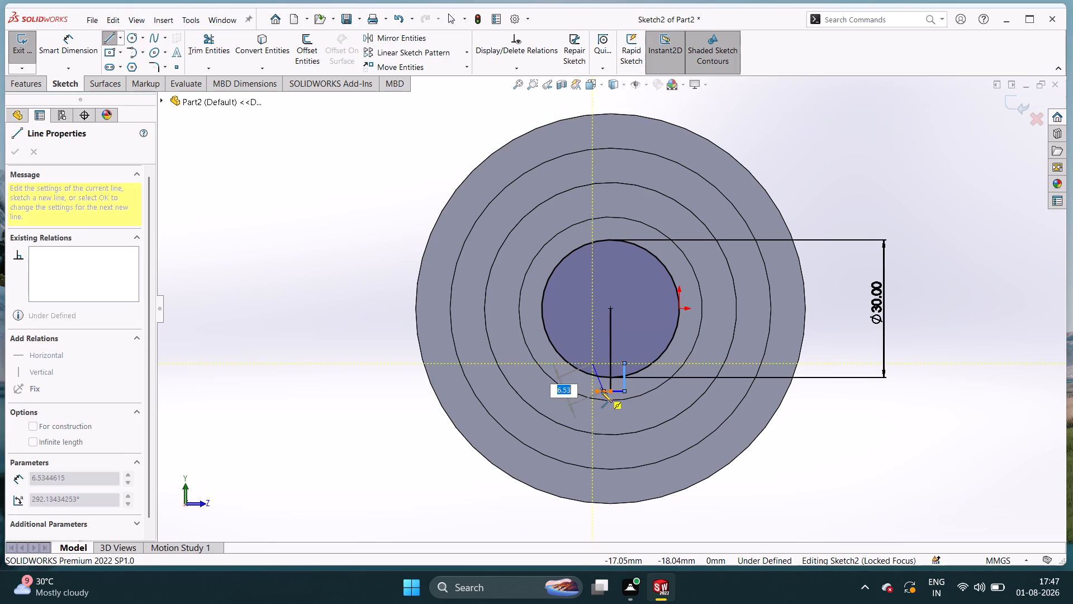
pyautogui.press('Escape')
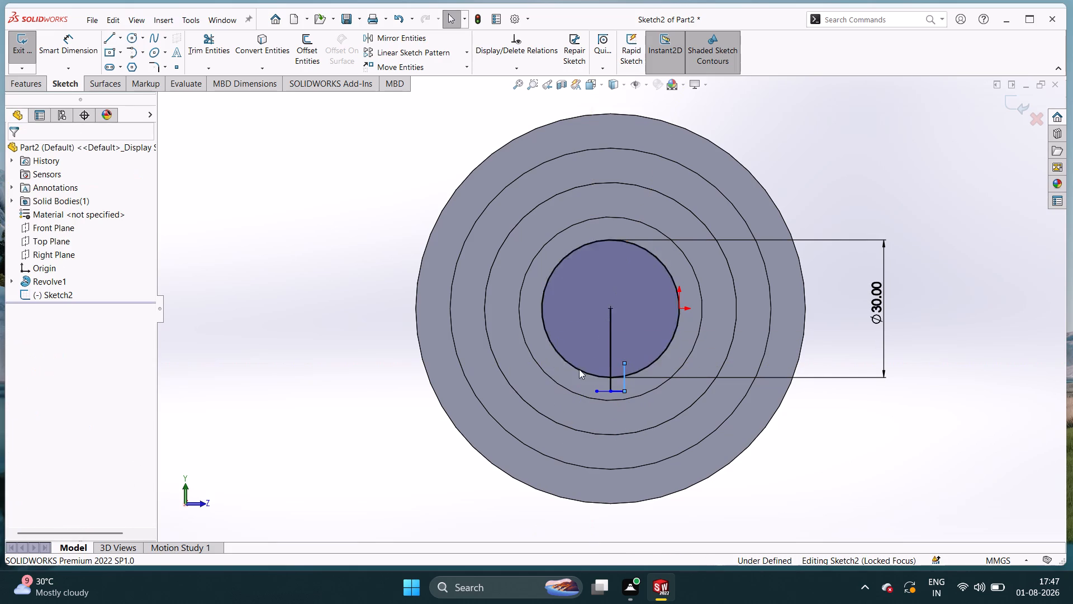
pyautogui.click(103, 43)
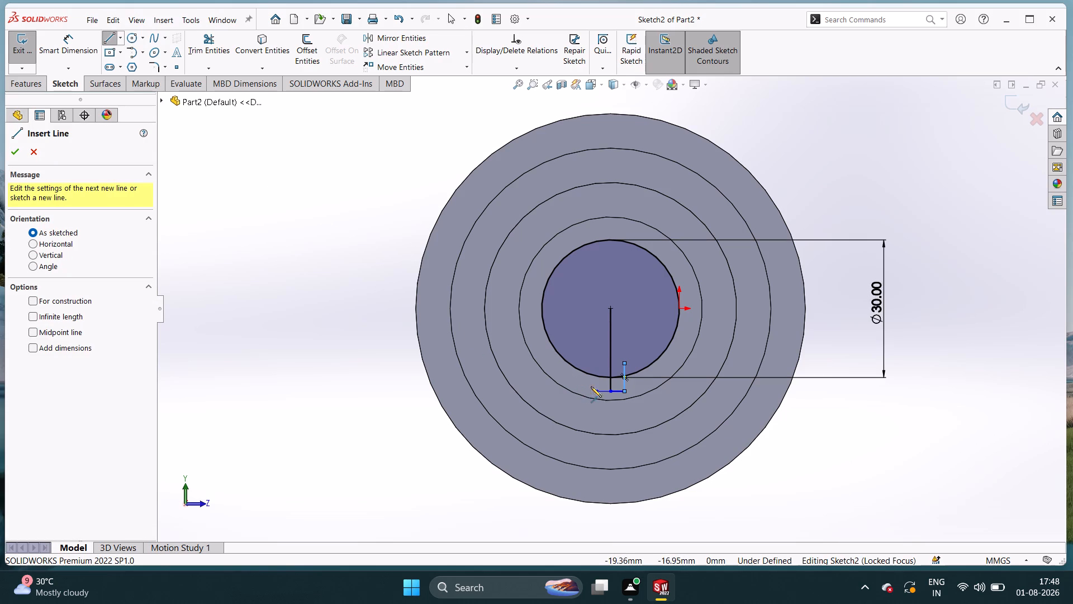
pyautogui.tripleClick(596, 391)
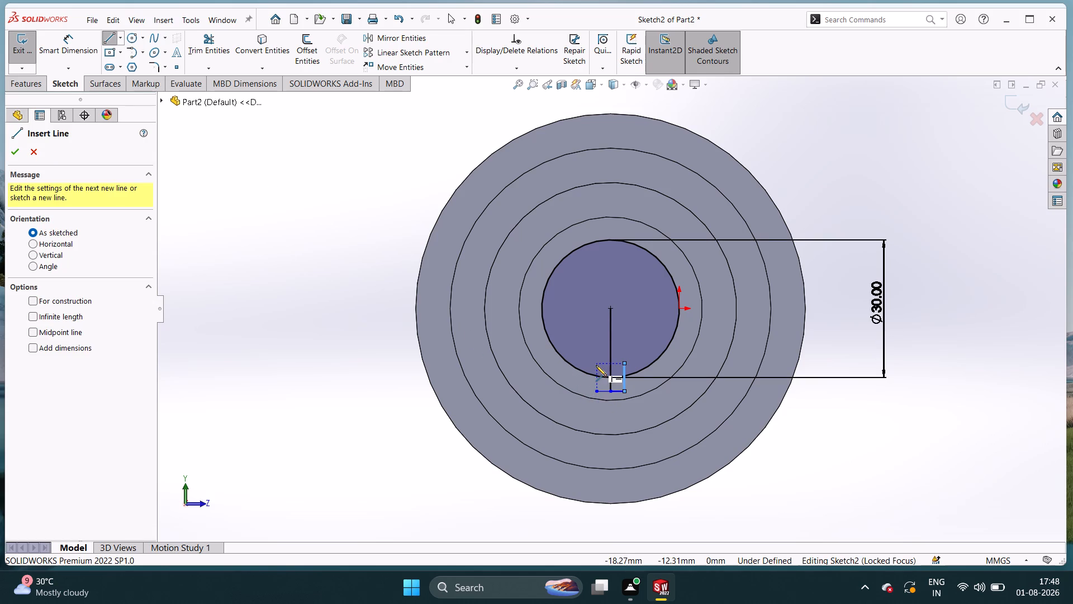
pyautogui.doubleClick(596, 365)
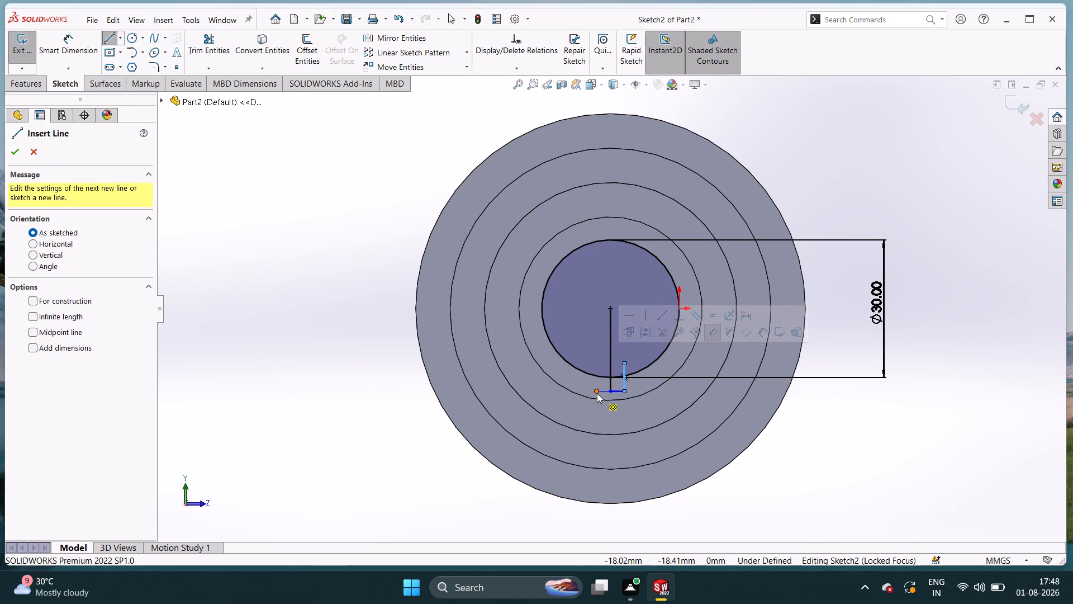
pyautogui.doubleClick(597, 390)
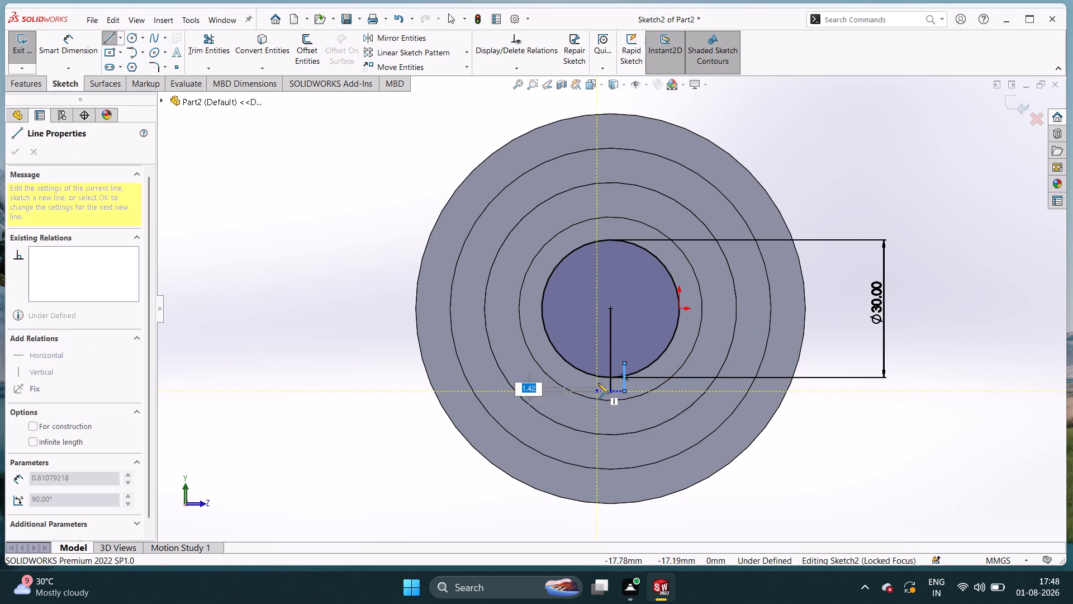
pyautogui.tripleClick(597, 364)
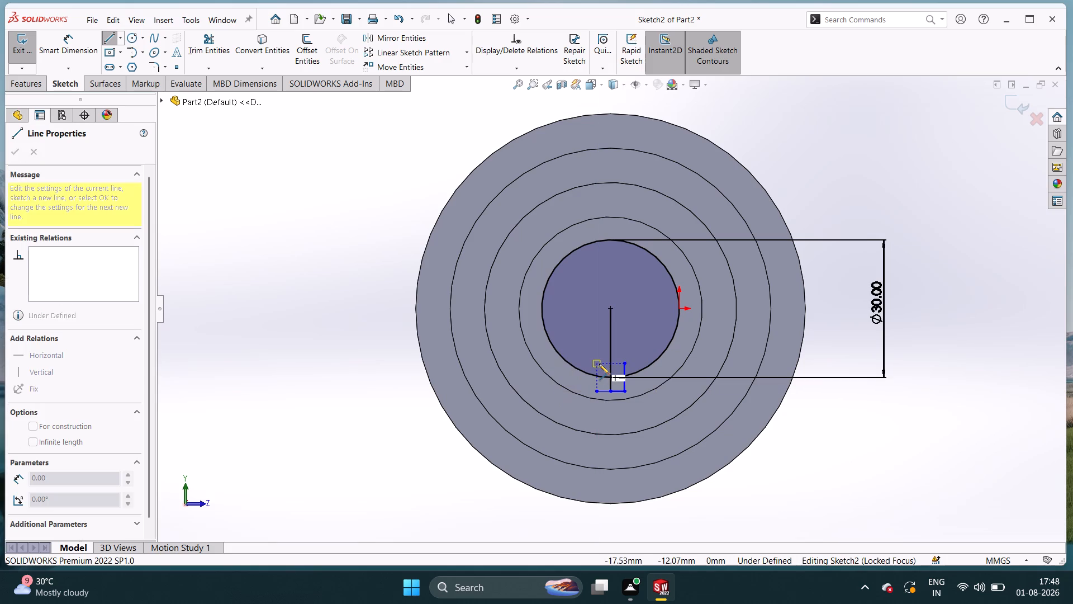
pyautogui.tripleClick(599, 364)
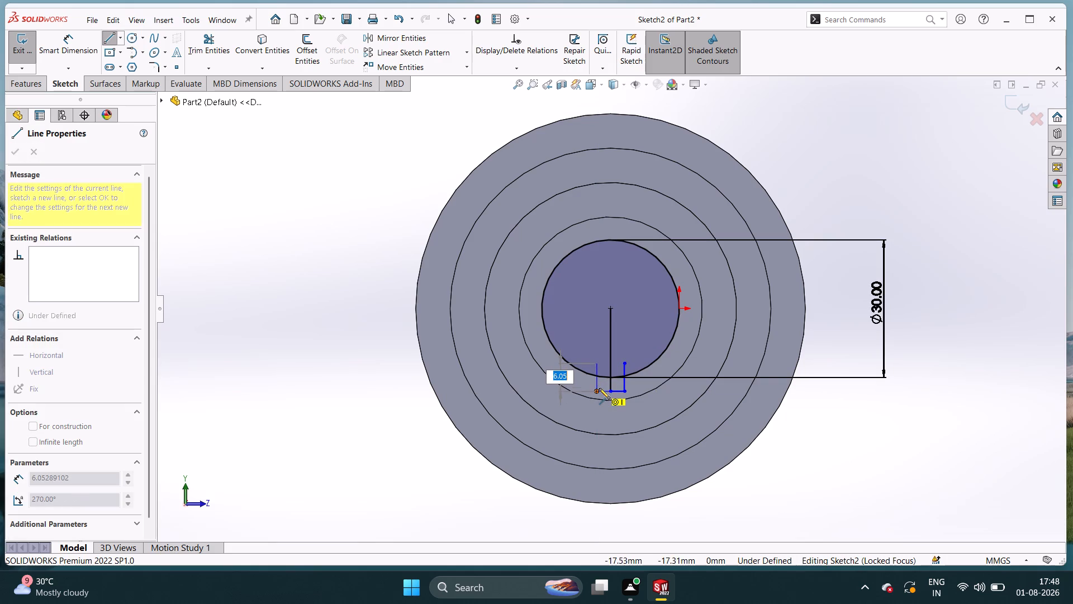
pyautogui.tripleClick(596, 390)
pyautogui.rightClick(749, 467)
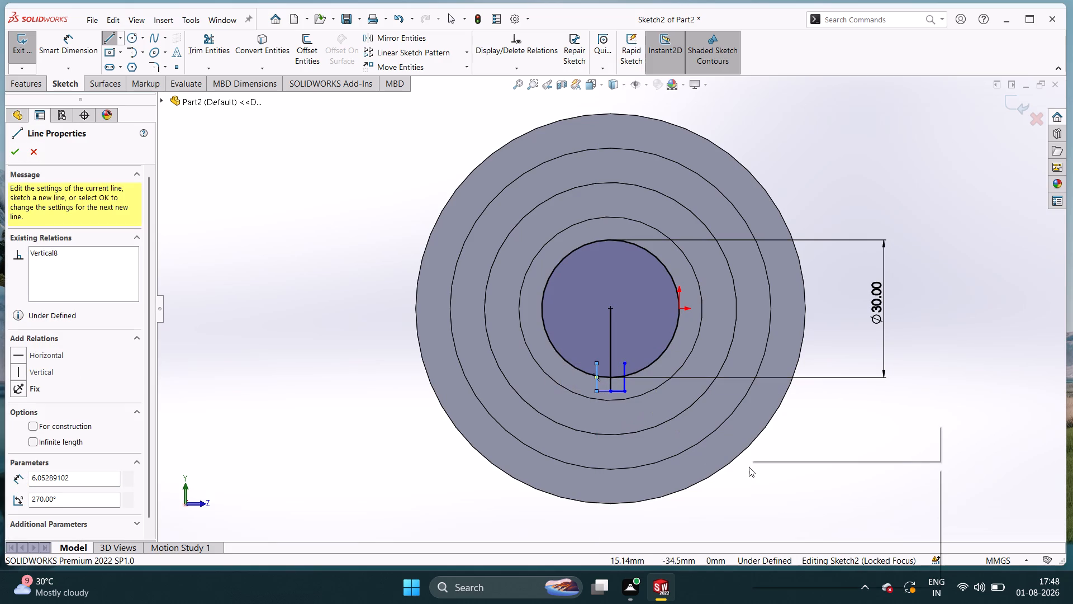
pyautogui.click(768, 479)
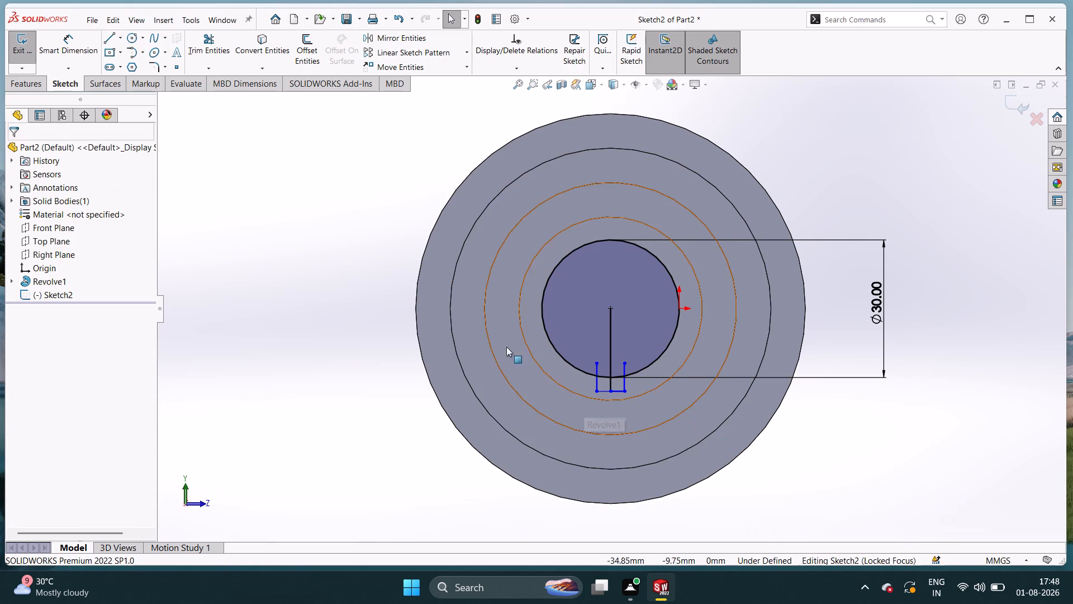
# Power-trim the central vertical line from the circle's centre down to a stub about 1.8 mm long above the base line.
pyautogui.doubleClick(199, 46)
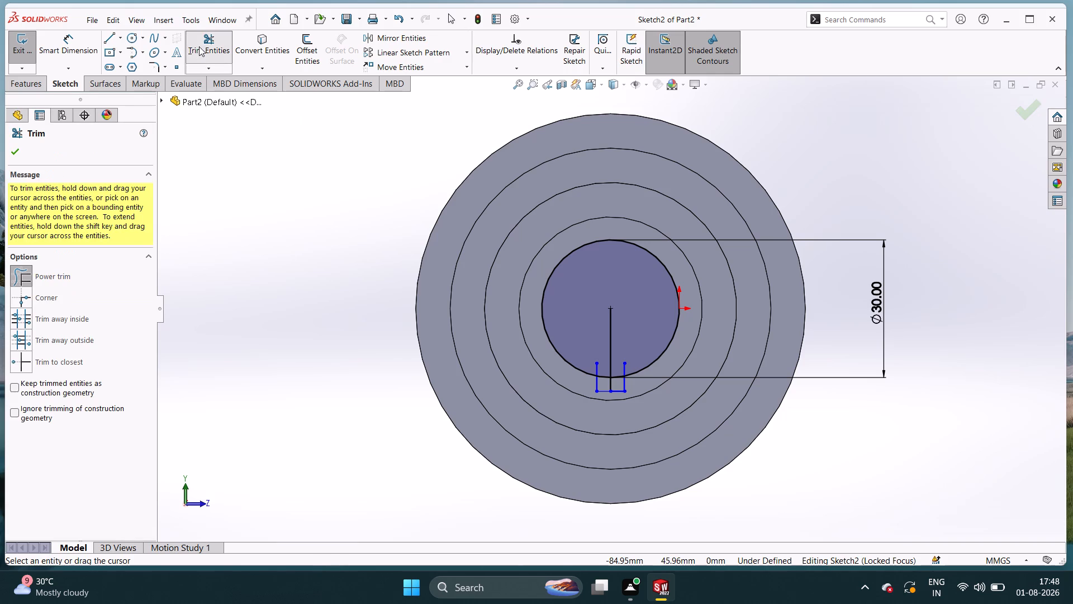
pyautogui.click(611, 335)
pyautogui.doubleClick(611, 347)
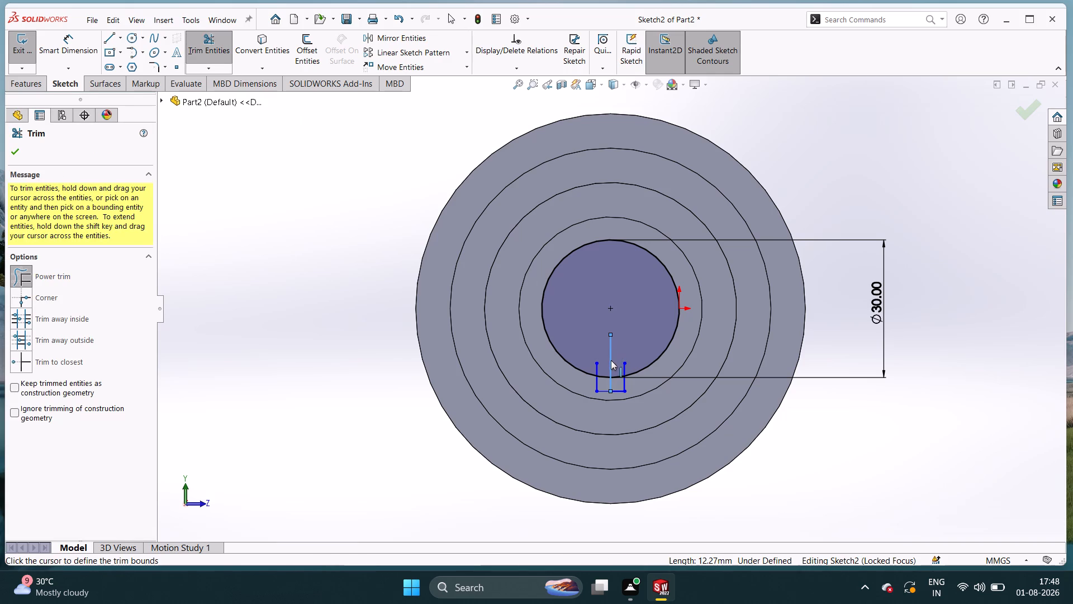
pyautogui.tripleClick(611, 360)
pyautogui.tripleClick(610, 377)
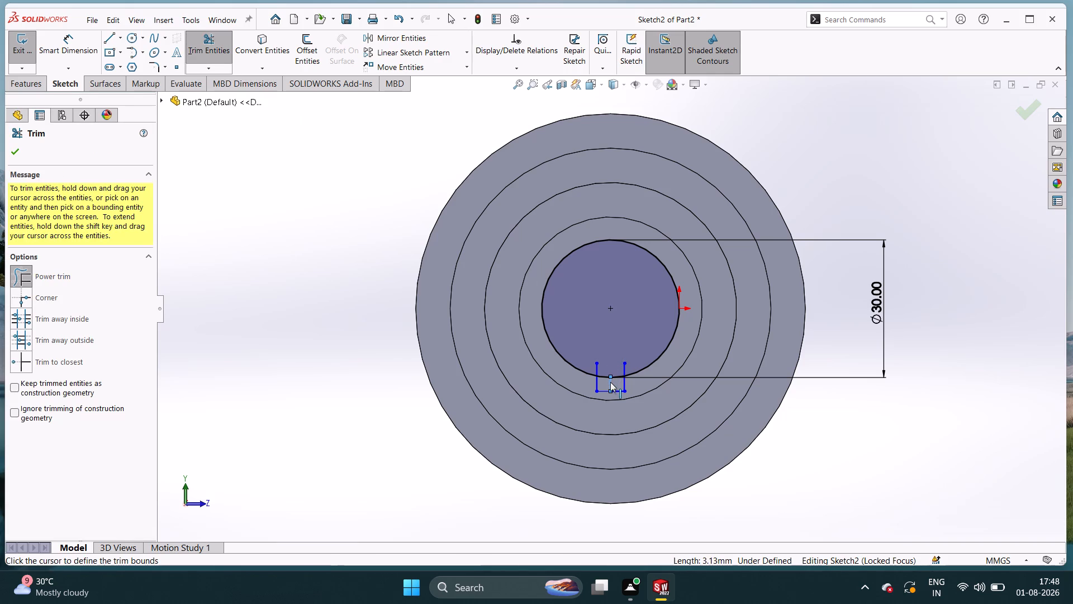
pyautogui.click(611, 383)
pyautogui.tripleClick(609, 385)
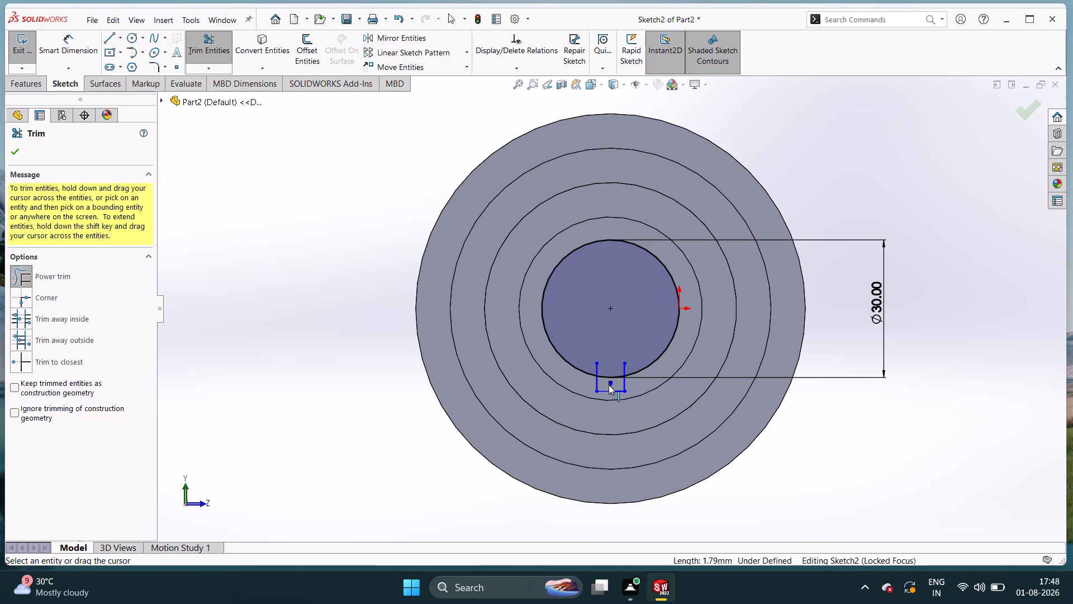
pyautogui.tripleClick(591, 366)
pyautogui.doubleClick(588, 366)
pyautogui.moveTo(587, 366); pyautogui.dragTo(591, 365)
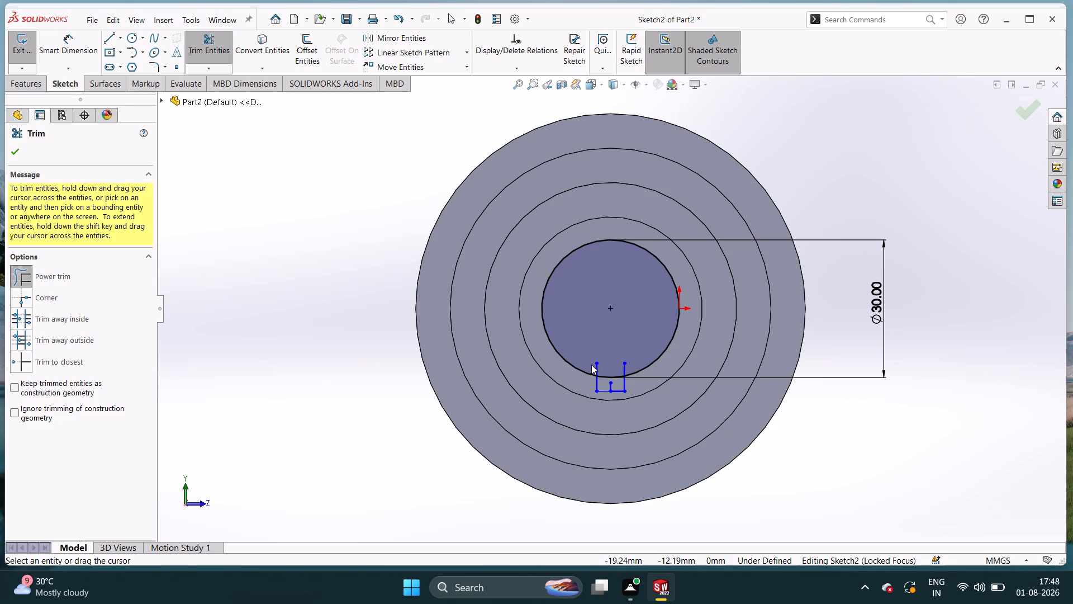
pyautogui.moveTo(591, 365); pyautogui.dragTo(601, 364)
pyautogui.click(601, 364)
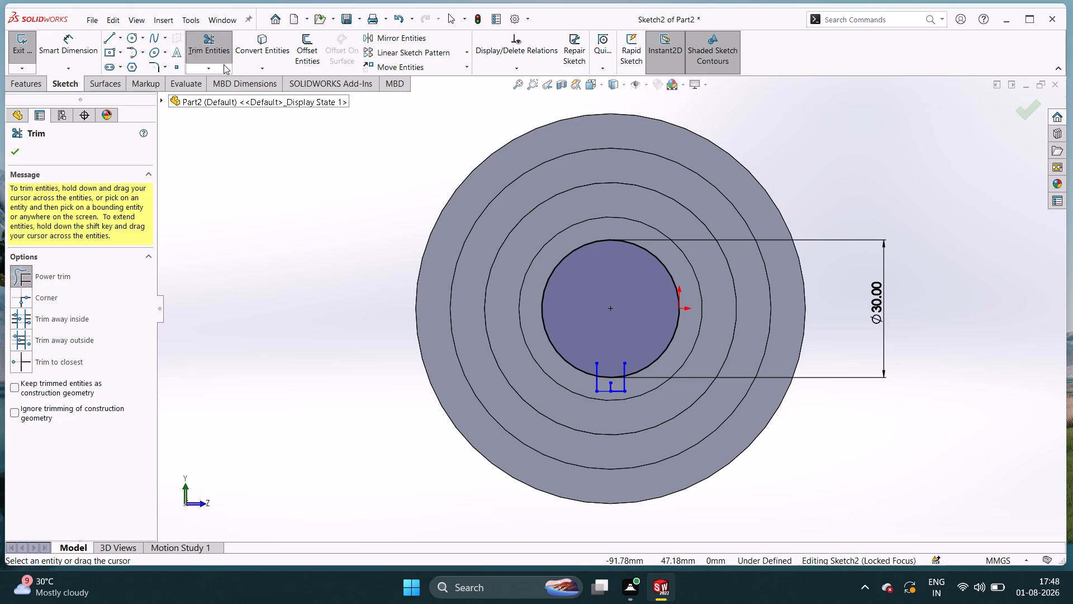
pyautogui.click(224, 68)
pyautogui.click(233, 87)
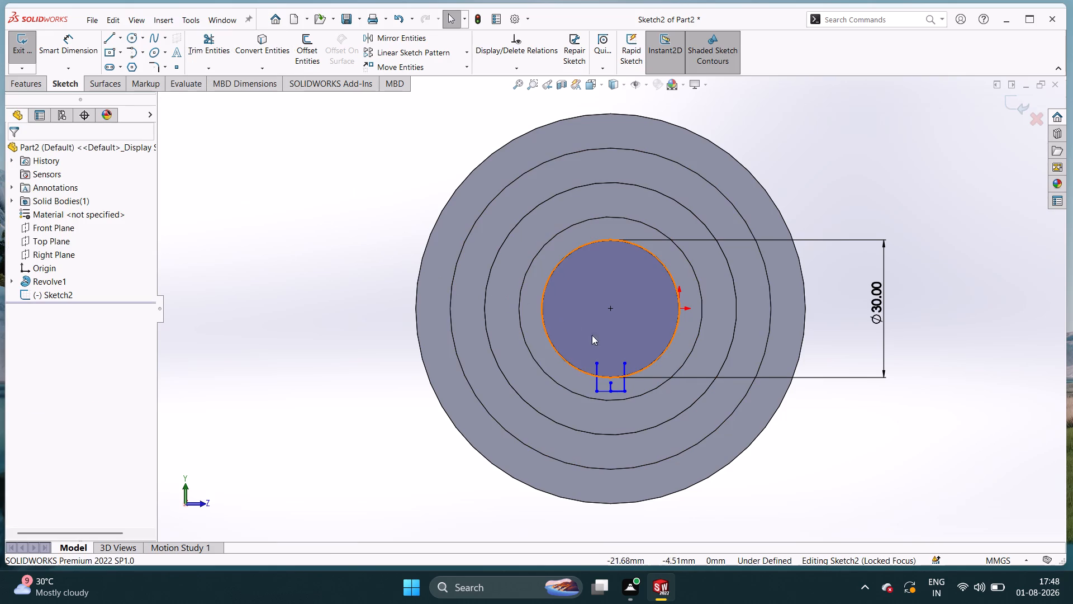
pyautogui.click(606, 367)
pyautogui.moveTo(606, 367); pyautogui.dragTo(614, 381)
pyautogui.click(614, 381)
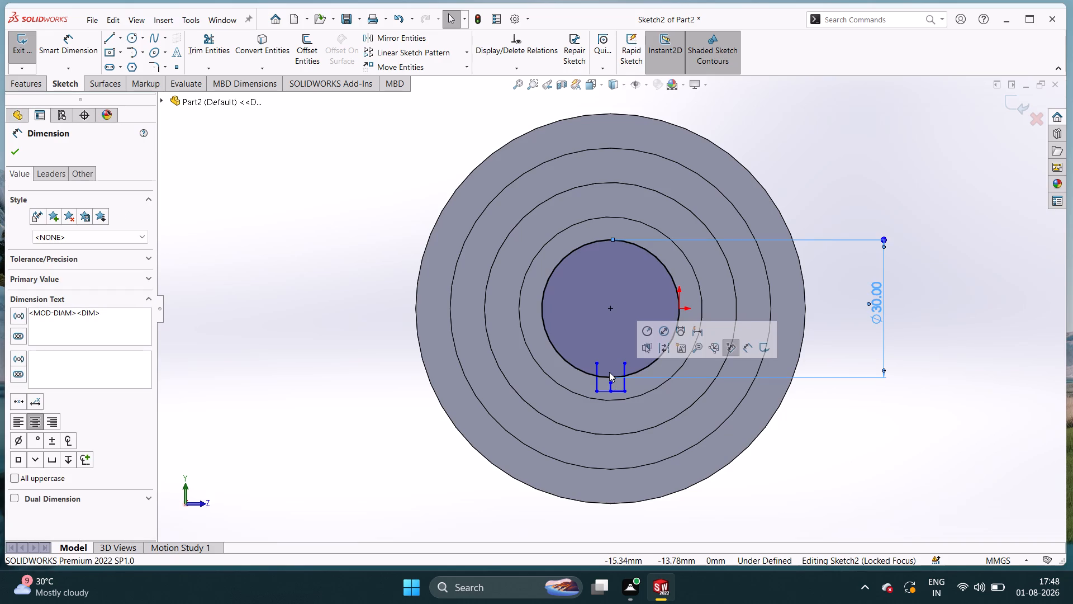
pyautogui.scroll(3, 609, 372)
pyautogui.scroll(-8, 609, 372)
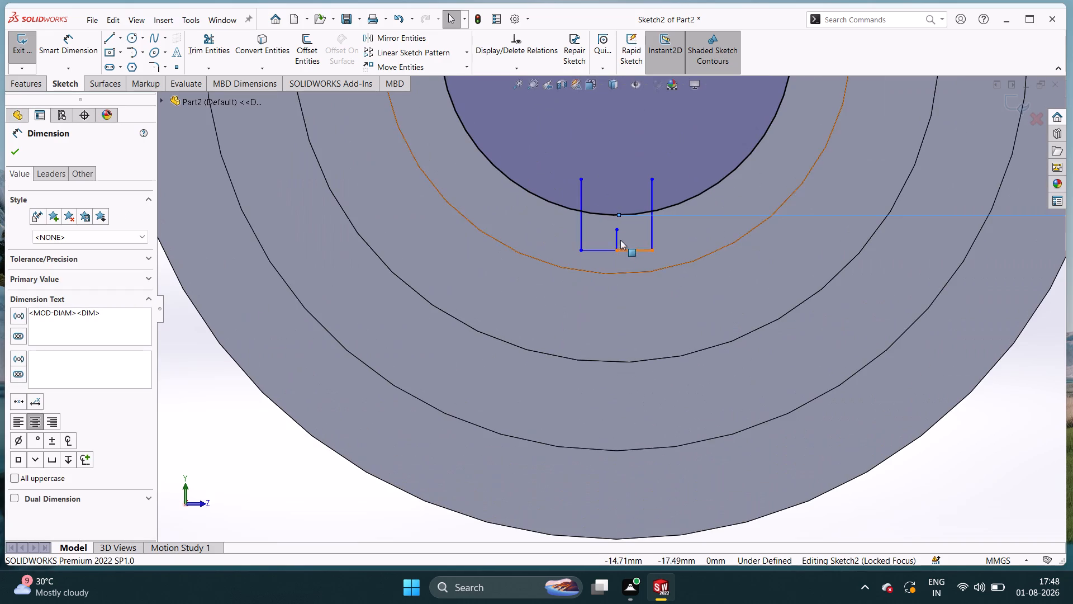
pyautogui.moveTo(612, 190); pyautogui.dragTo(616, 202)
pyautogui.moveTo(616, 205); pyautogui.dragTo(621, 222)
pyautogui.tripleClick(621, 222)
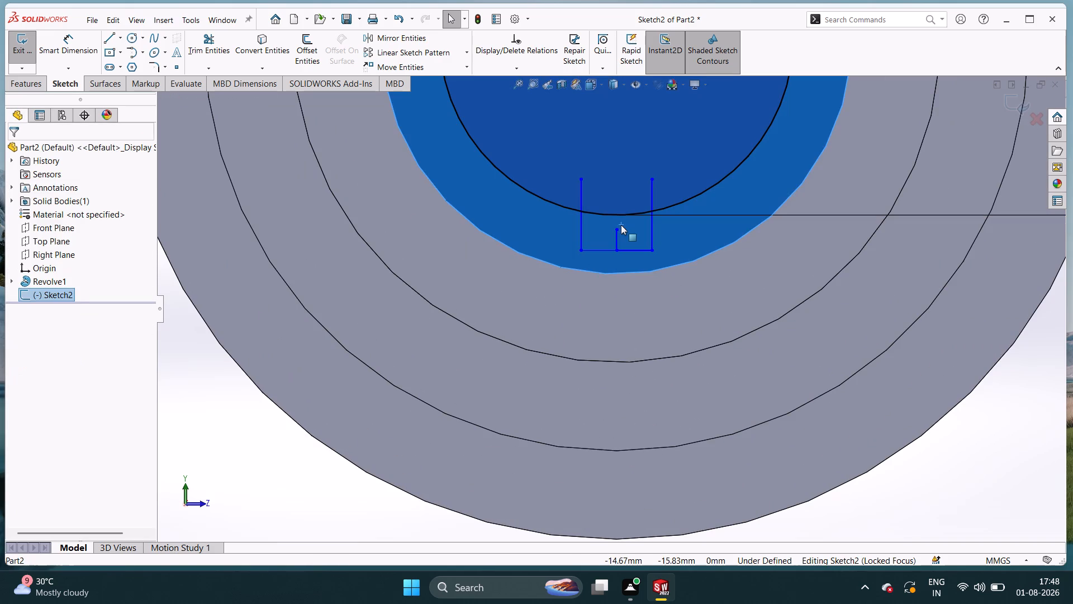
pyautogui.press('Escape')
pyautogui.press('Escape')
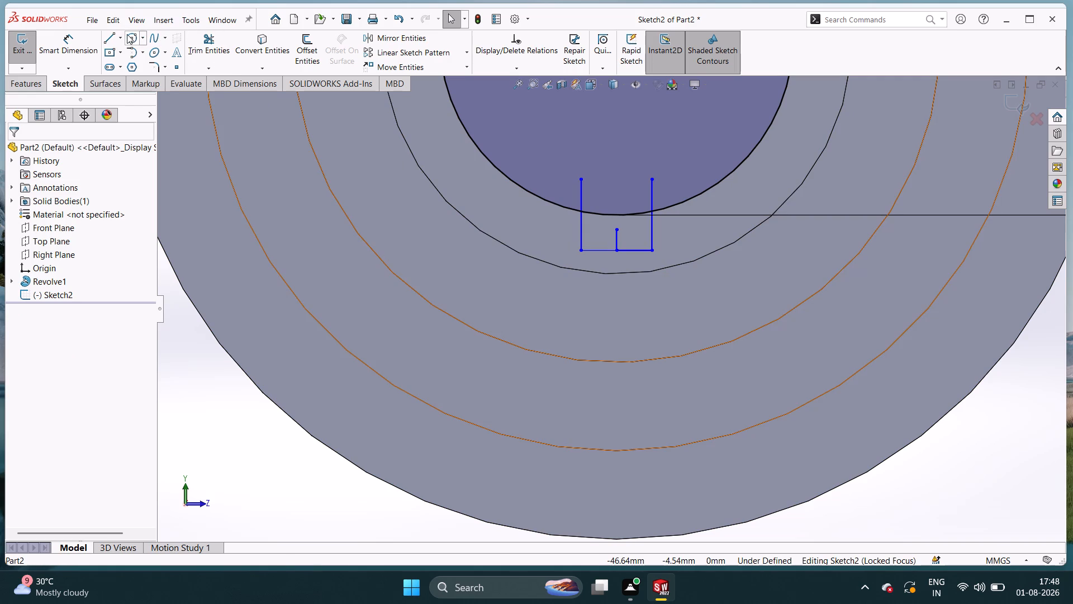
# Power-trim the upper ends of both keyway side lines where they extend inside the 30 mm circle.
pyautogui.click(219, 65)
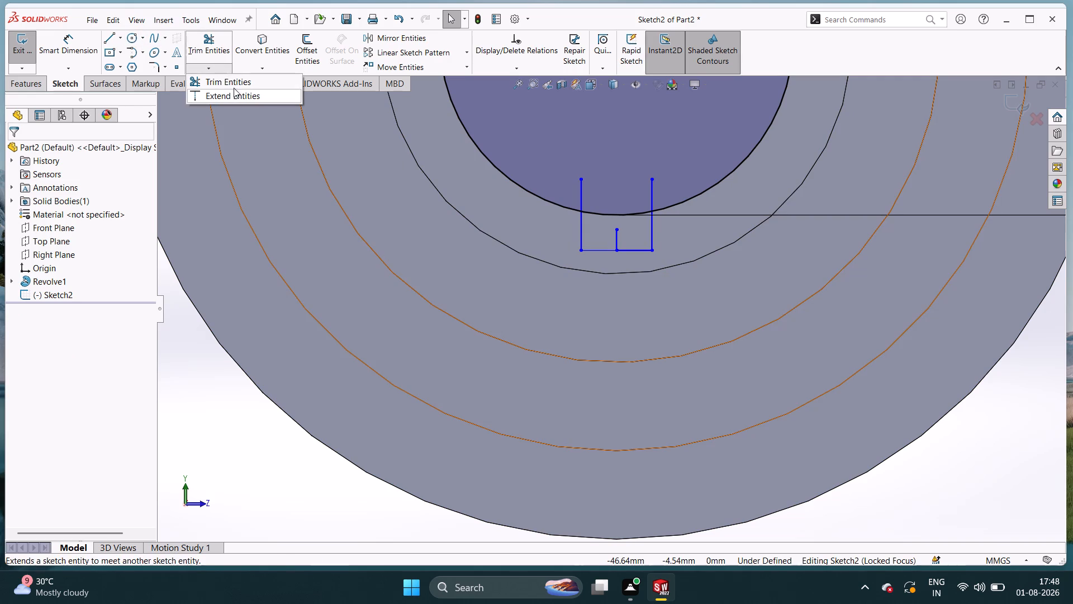
pyautogui.doubleClick(232, 82)
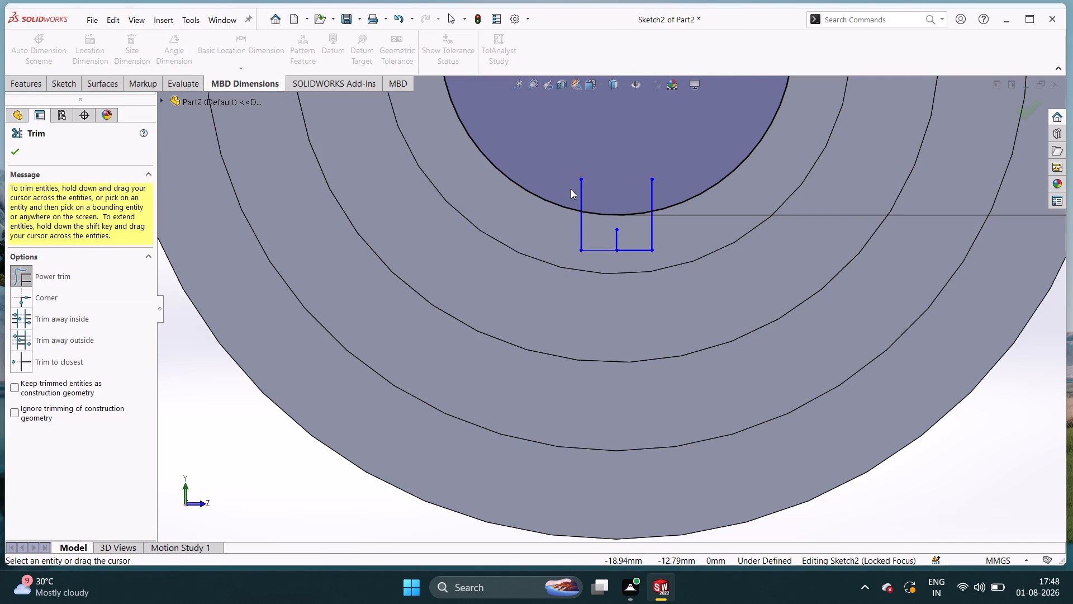
pyautogui.doubleClick(571, 189)
pyautogui.moveTo(571, 189); pyautogui.dragTo(621, 191)
pyautogui.click(625, 192)
pyautogui.doubleClick(645, 198)
pyautogui.moveTo(652, 198); pyautogui.dragTo(662, 192)
pyautogui.doubleClick(662, 192)
pyautogui.click(667, 188)
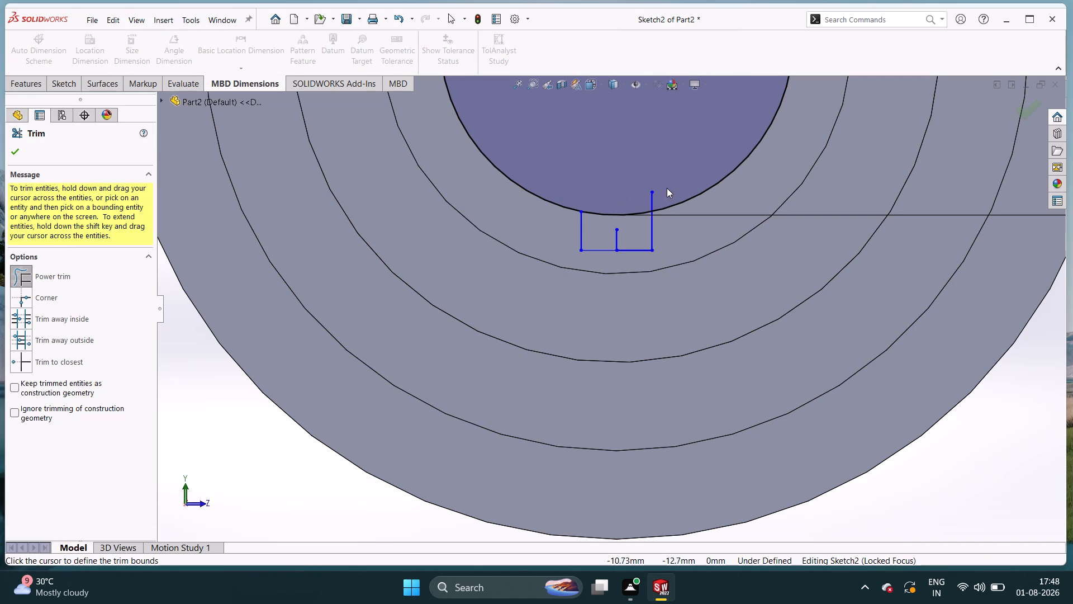
pyautogui.moveTo(664, 182); pyautogui.dragTo(643, 209)
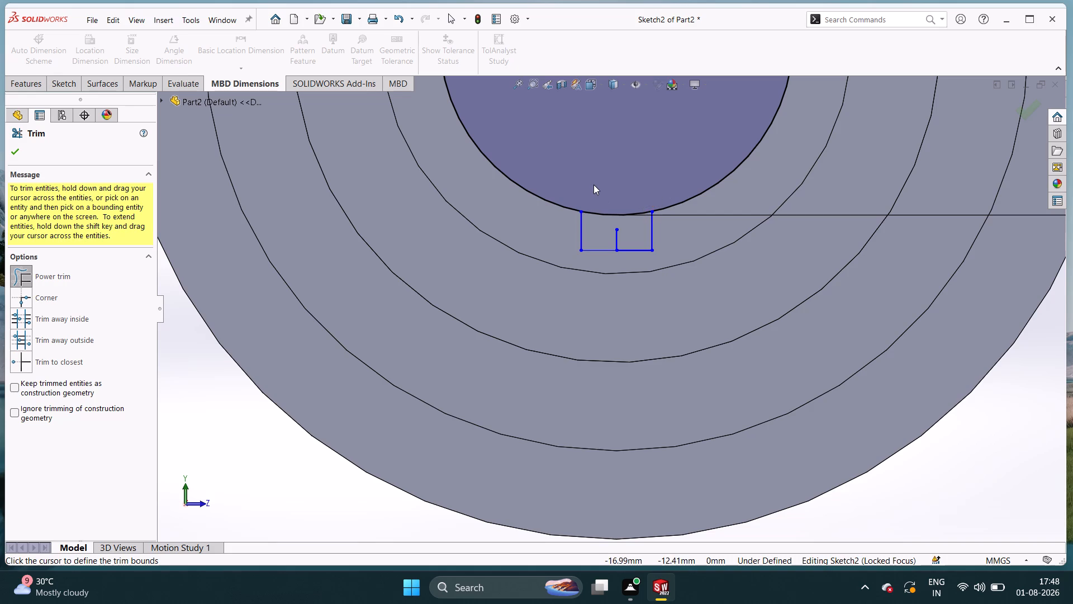
# Trim away the arc of the 30 mm circle between the two keyway side lines to open the slot.
pyautogui.moveTo(594, 185); pyautogui.dragTo(613, 224)
pyautogui.click(613, 224)
pyautogui.click(617, 198)
pyautogui.moveTo(620, 198); pyautogui.dragTo(625, 206)
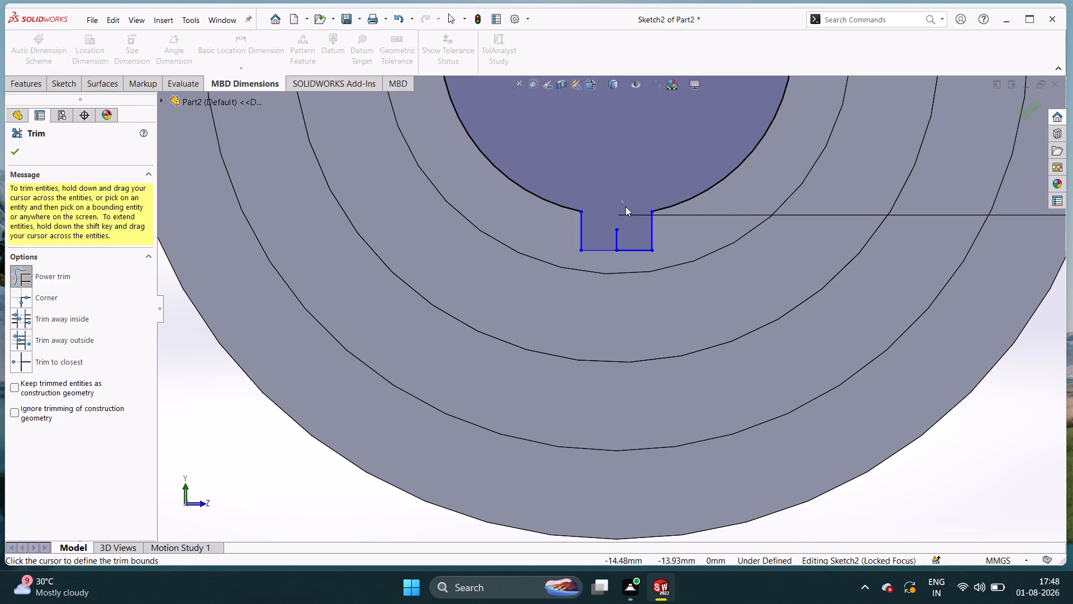
pyautogui.moveTo(625, 206); pyautogui.dragTo(639, 227)
pyautogui.click(639, 227)
# Trim away the leftover central vertical stub above the keyway's base line and end trimming.
pyautogui.moveTo(593, 236); pyautogui.dragTo(618, 243)
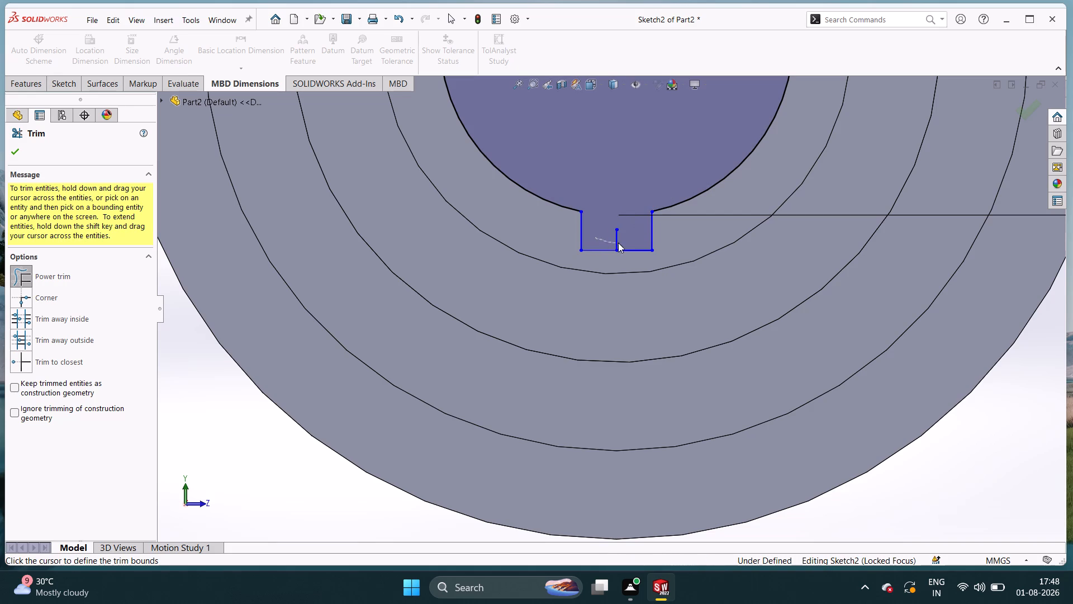
pyautogui.moveTo(618, 243); pyautogui.dragTo(627, 243)
pyautogui.scroll(1, 619, 298)
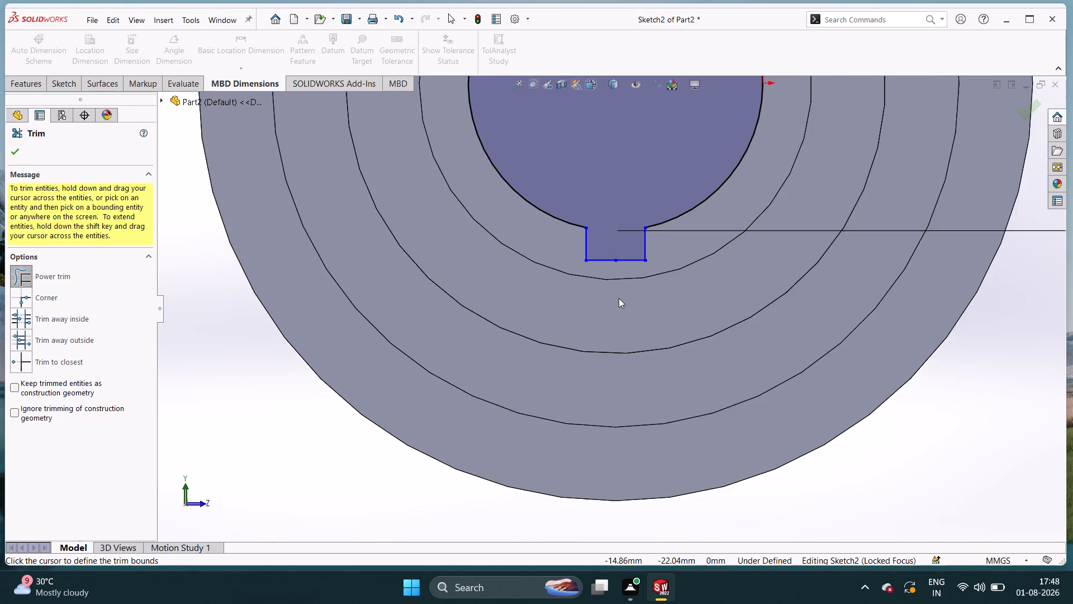
pyautogui.scroll(4, 619, 298)
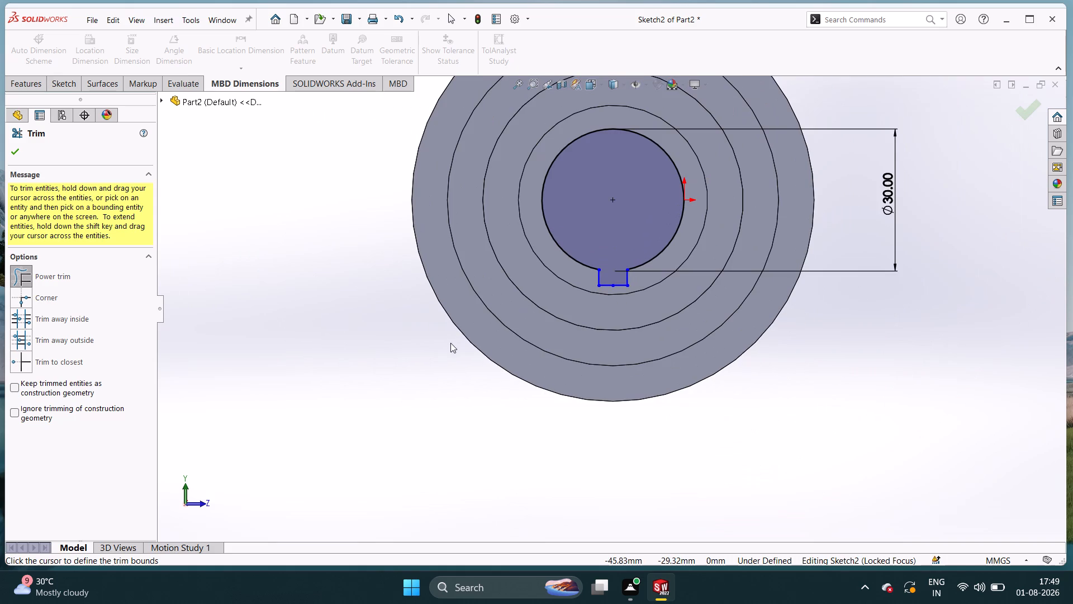
pyautogui.rightClick(373, 393)
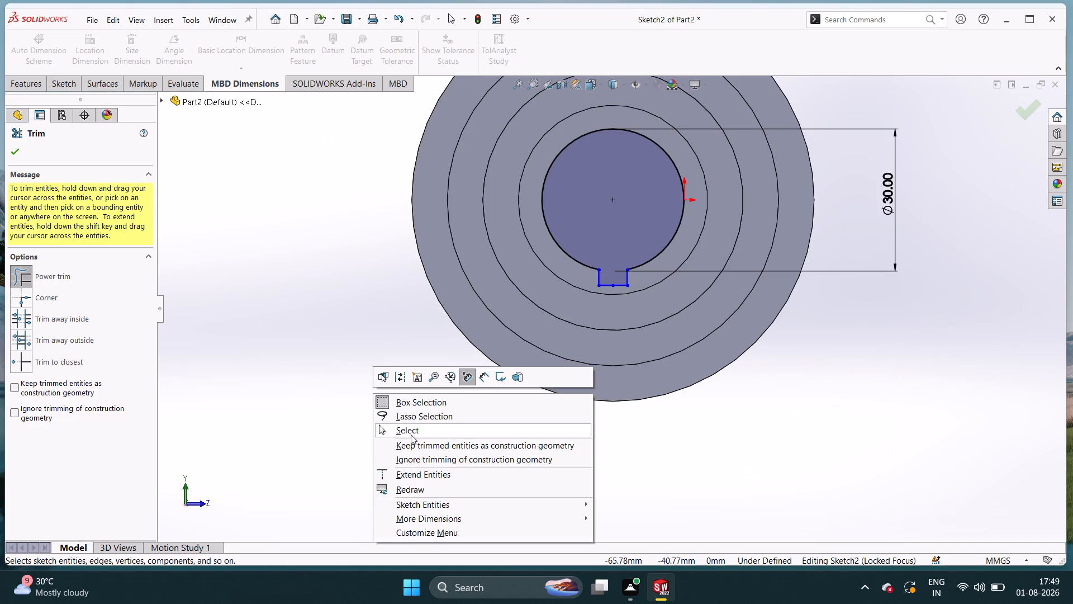
pyautogui.doubleClick(410, 432)
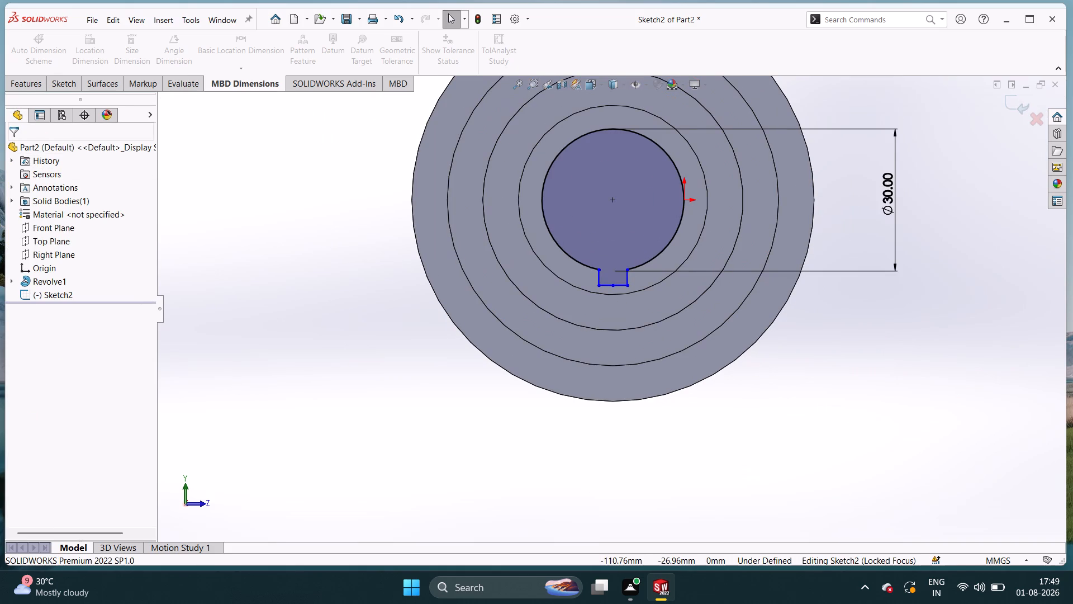
# Cut-extrude the bore and keyway profile with the Through All end condition.
pyautogui.click(12, 82)
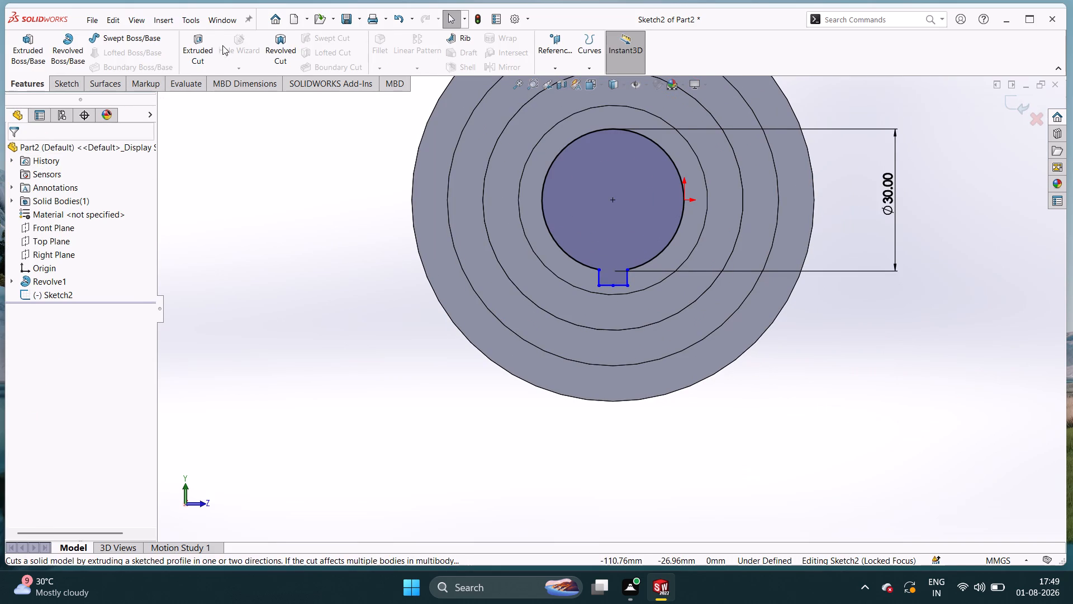
pyautogui.doubleClick(194, 49)
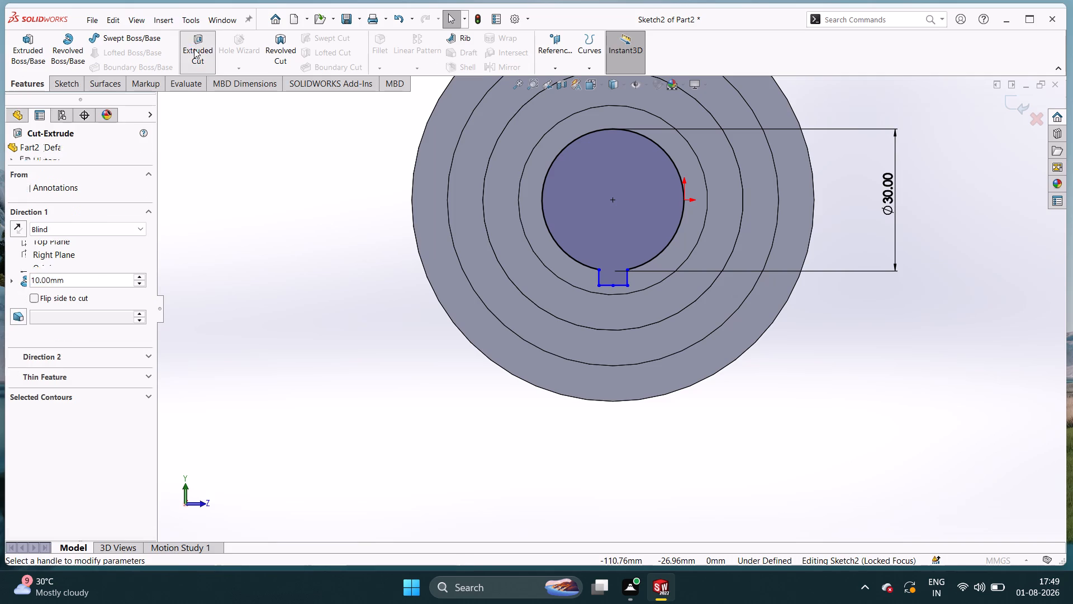
pyautogui.doubleClick(82, 225)
pyautogui.moveTo(189, 276); pyautogui.dragTo(254, 285, button='middle')
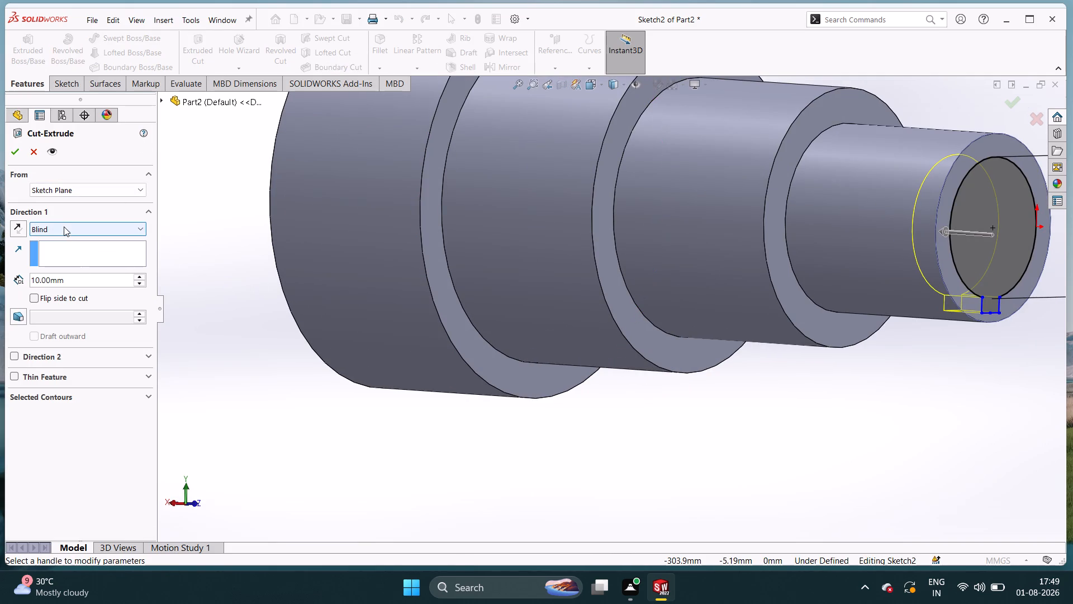
pyautogui.doubleClick(92, 224)
pyautogui.tripleClick(137, 227)
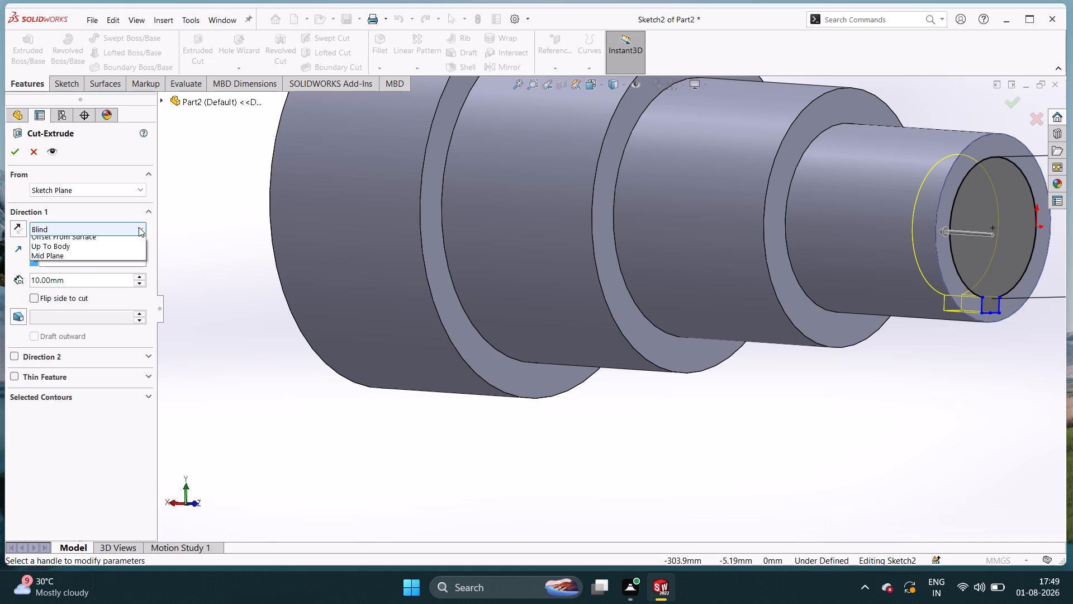
pyautogui.doubleClick(105, 249)
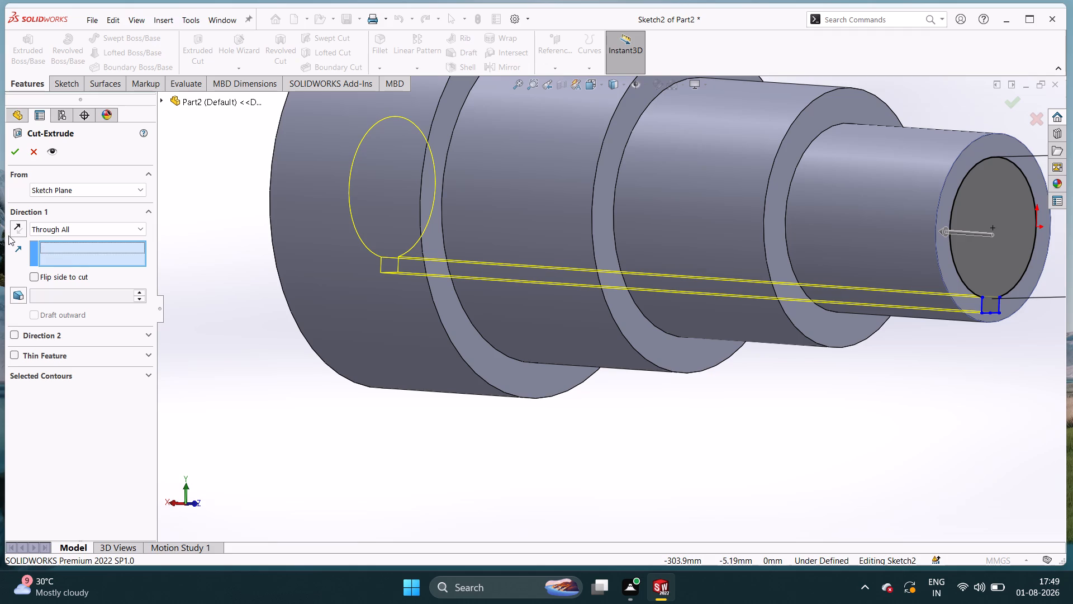
pyautogui.doubleClick(15, 153)
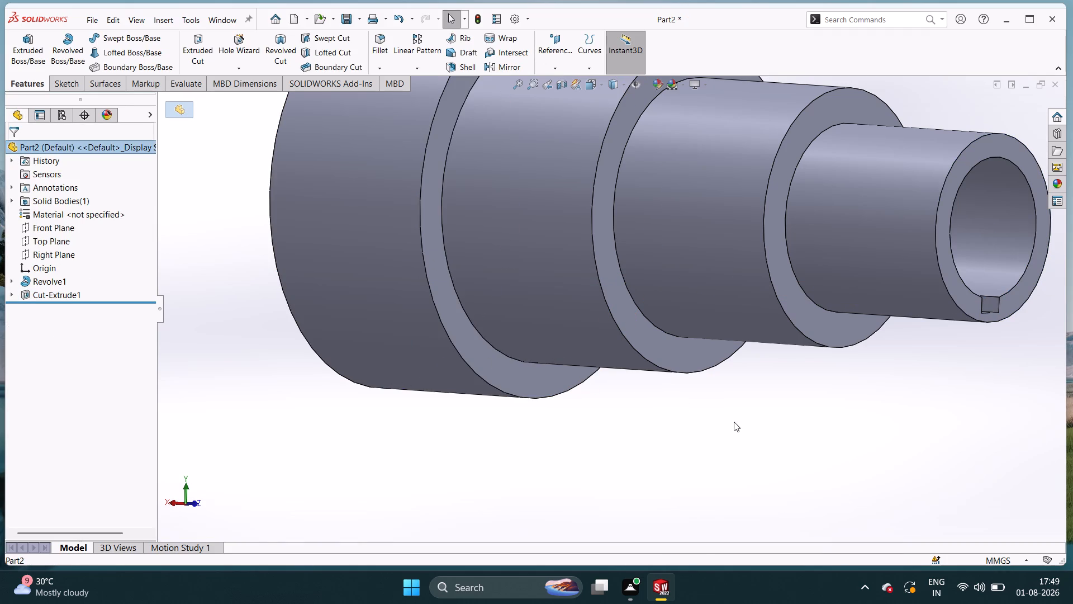
# Examine the finished stepped part from both ends, checking the bore, keyway and hollow interior.
pyautogui.moveTo(733, 422); pyautogui.dragTo(664, 433, button='middle')
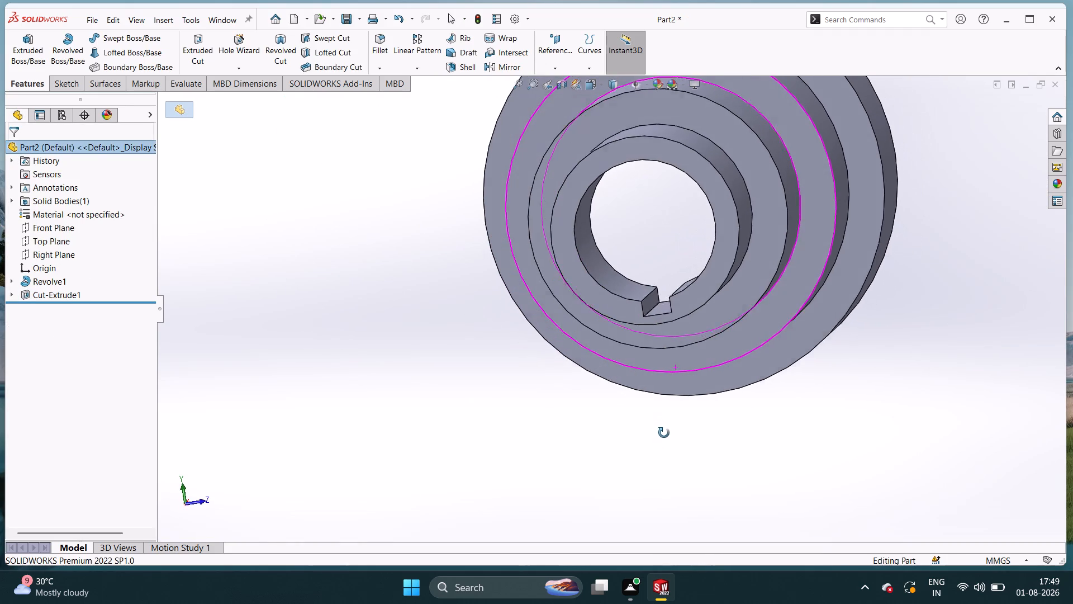
pyautogui.moveTo(664, 433); pyautogui.dragTo(886, 387, button='middle')
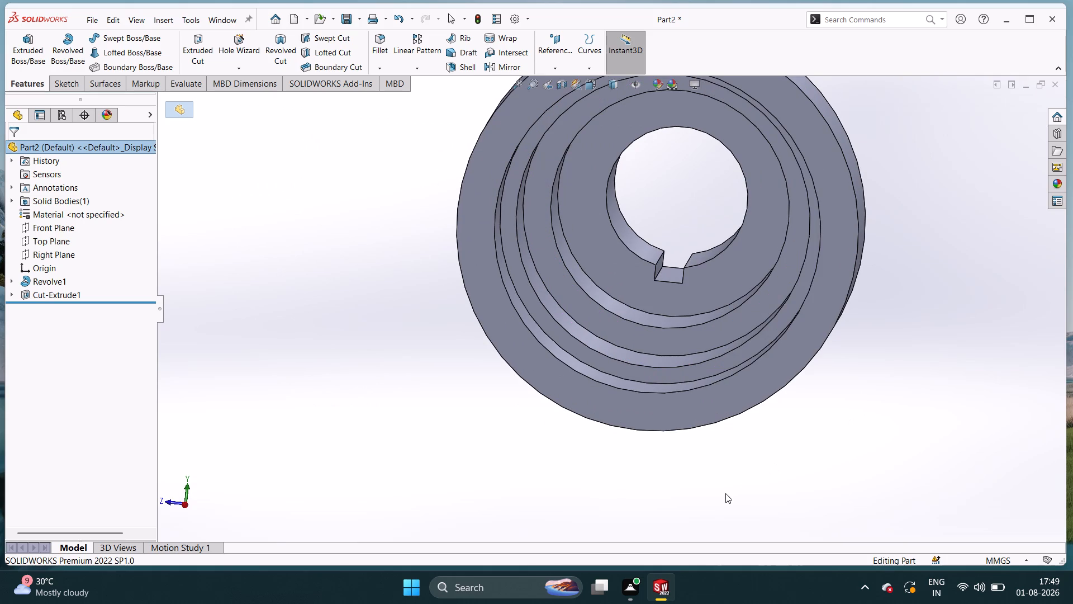
pyautogui.moveTo(699, 476); pyautogui.dragTo(753, 483, button='middle')
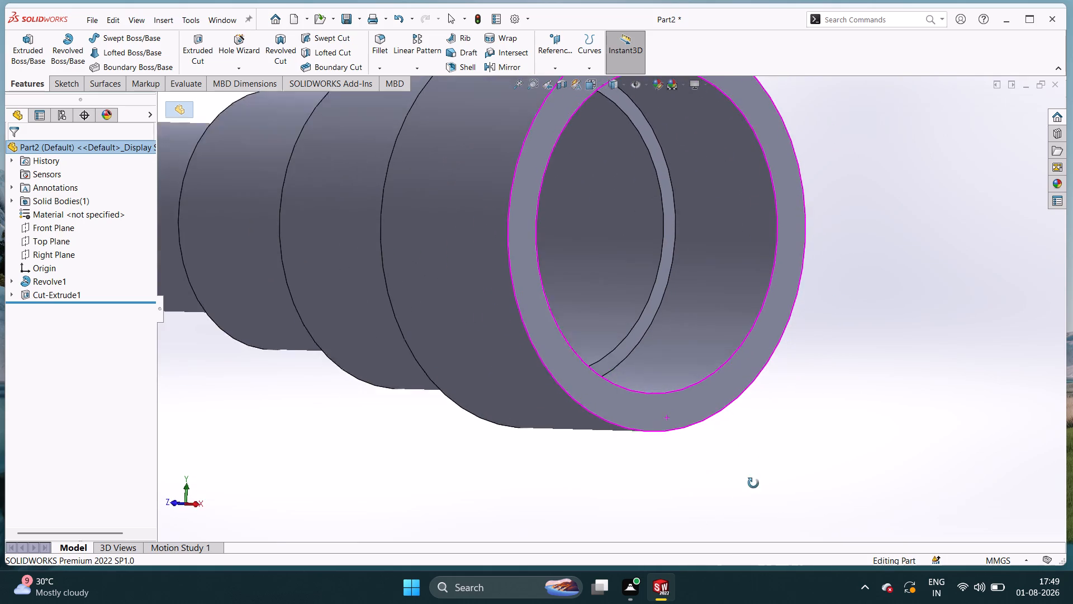
pyautogui.moveTo(753, 483); pyautogui.dragTo(676, 481, button='middle')
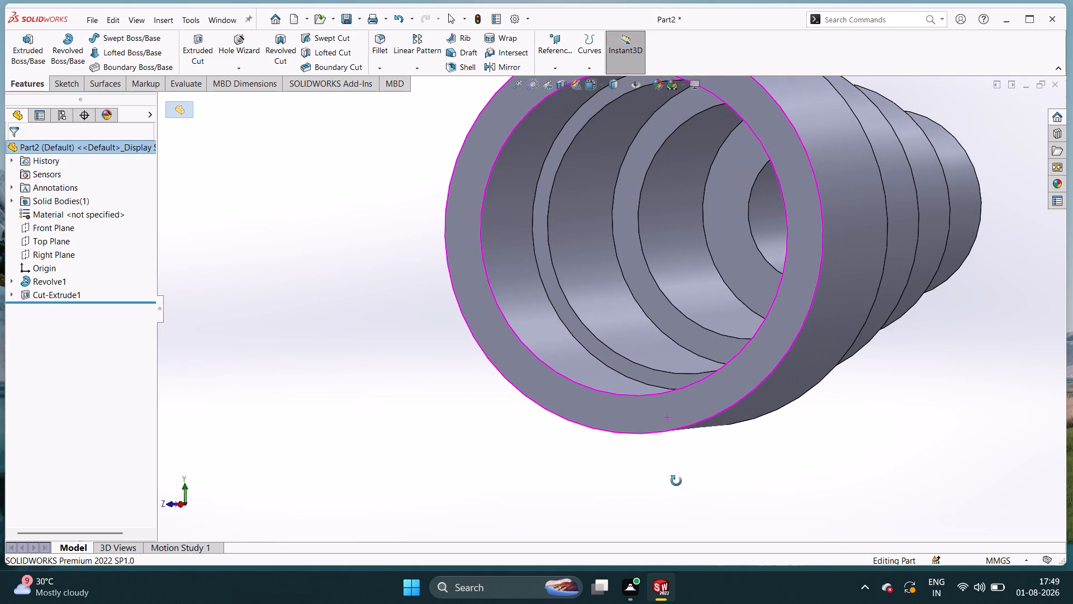
pyautogui.moveTo(676, 481); pyautogui.dragTo(713, 485, button='middle')
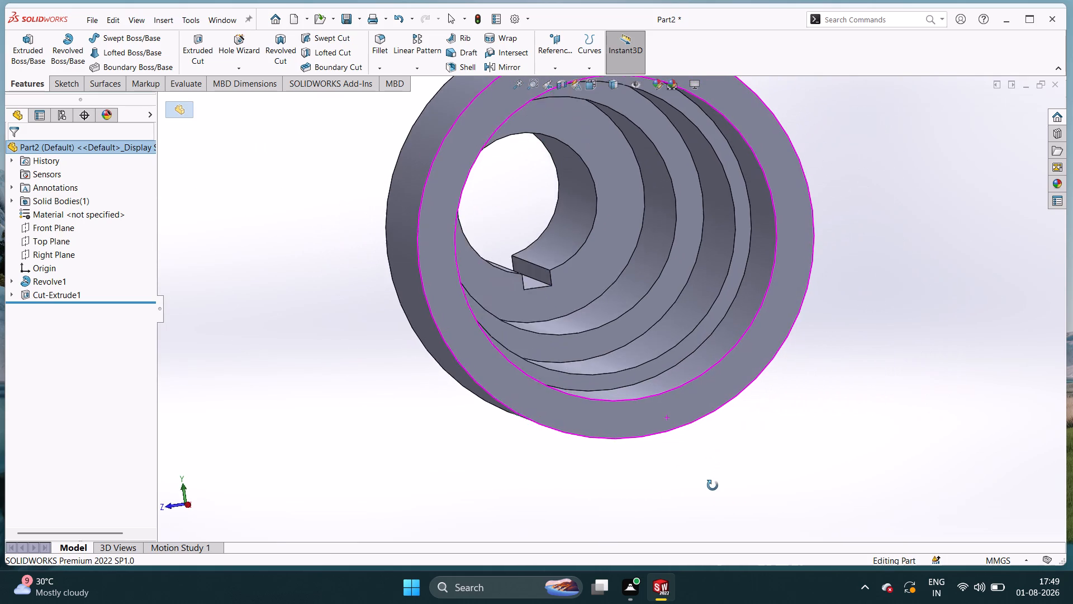
pyautogui.moveTo(713, 485); pyautogui.dragTo(709, 497, button='middle')
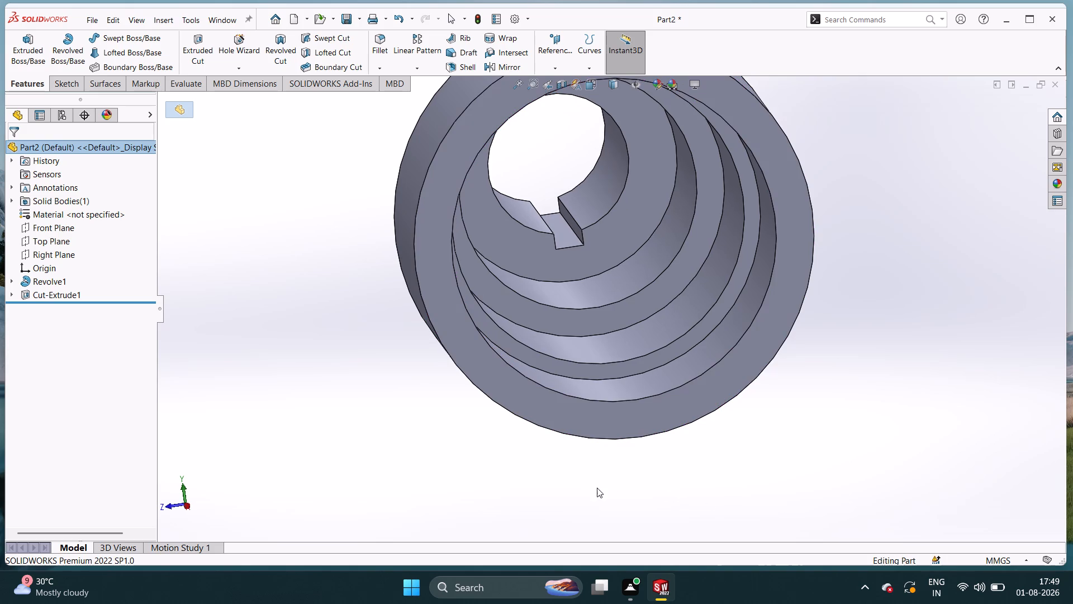
pyautogui.moveTo(597, 488); pyautogui.dragTo(835, 464, button='middle')
pyautogui.scroll(2, 835, 464)
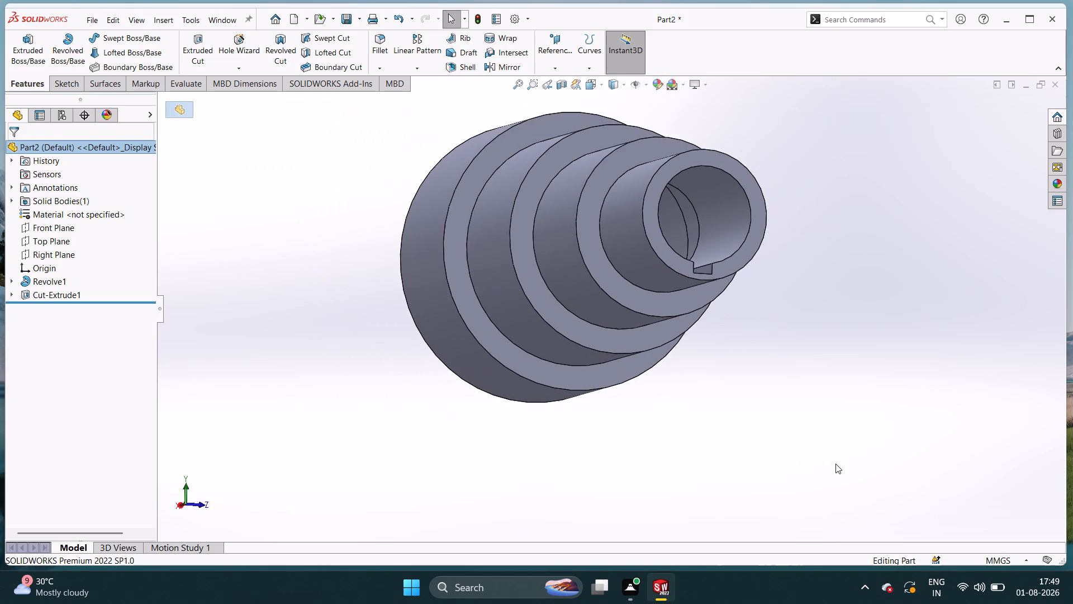
pyautogui.scroll(1, 835, 464)
pyautogui.moveTo(835, 464); pyautogui.dragTo(783, 493, button='middle')
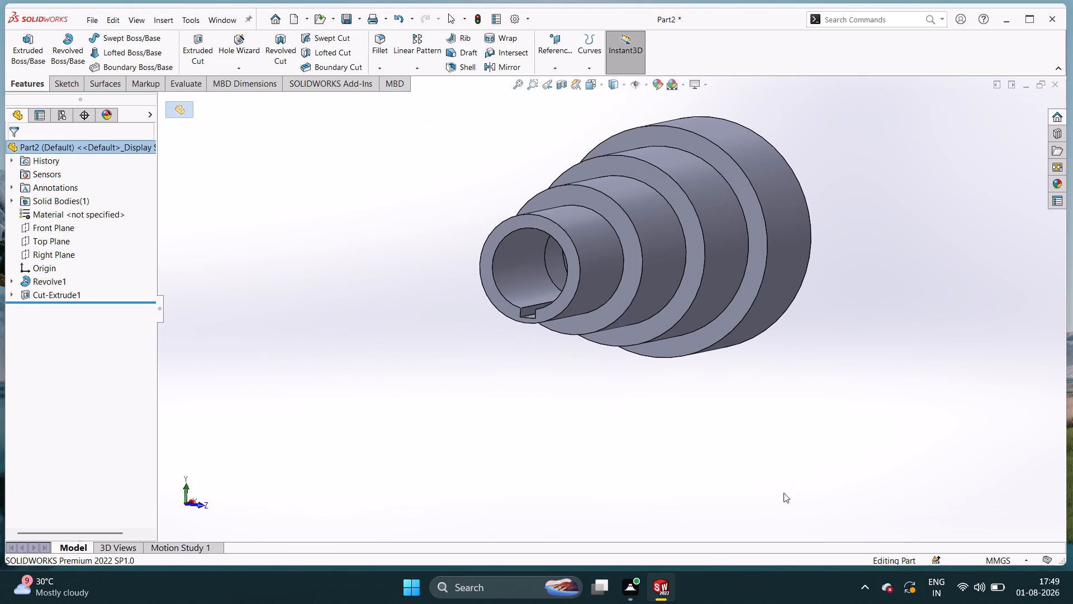
pyautogui.moveTo(784, 493); pyautogui.dragTo(751, 477, button='middle')
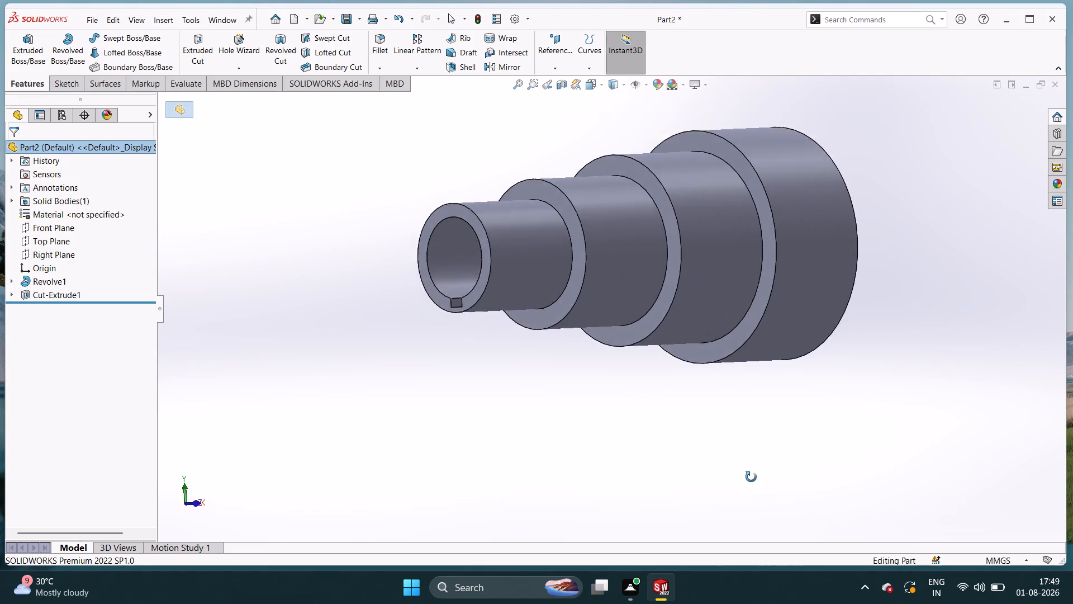
pyautogui.moveTo(751, 477); pyautogui.dragTo(737, 540, button='middle')
pyautogui.moveTo(557, 454); pyautogui.dragTo(550, 520, button='middle')
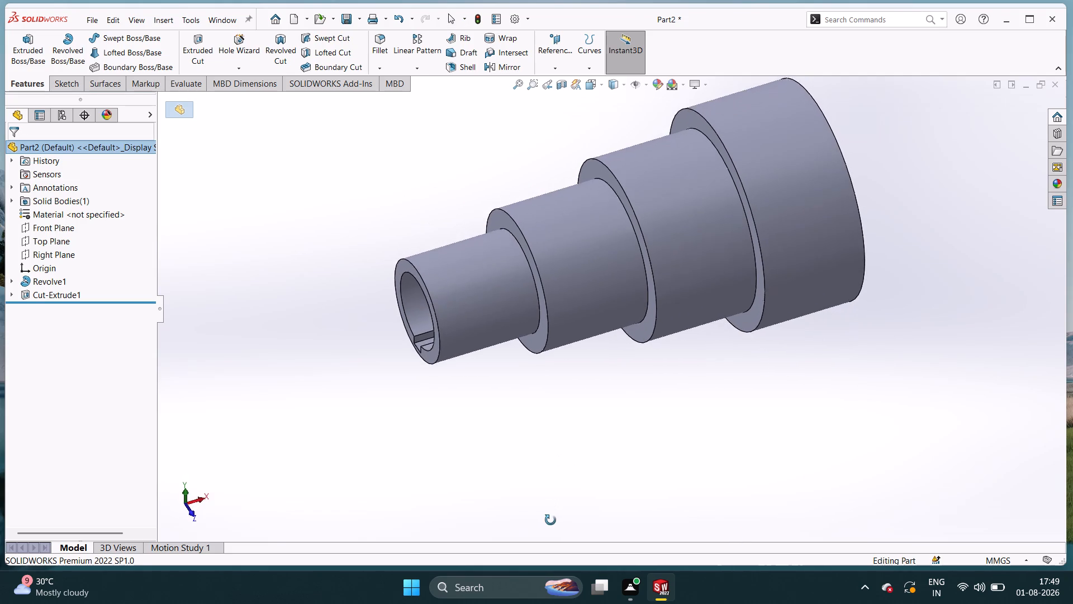
pyautogui.moveTo(550, 520); pyautogui.dragTo(549, 526, button='middle')
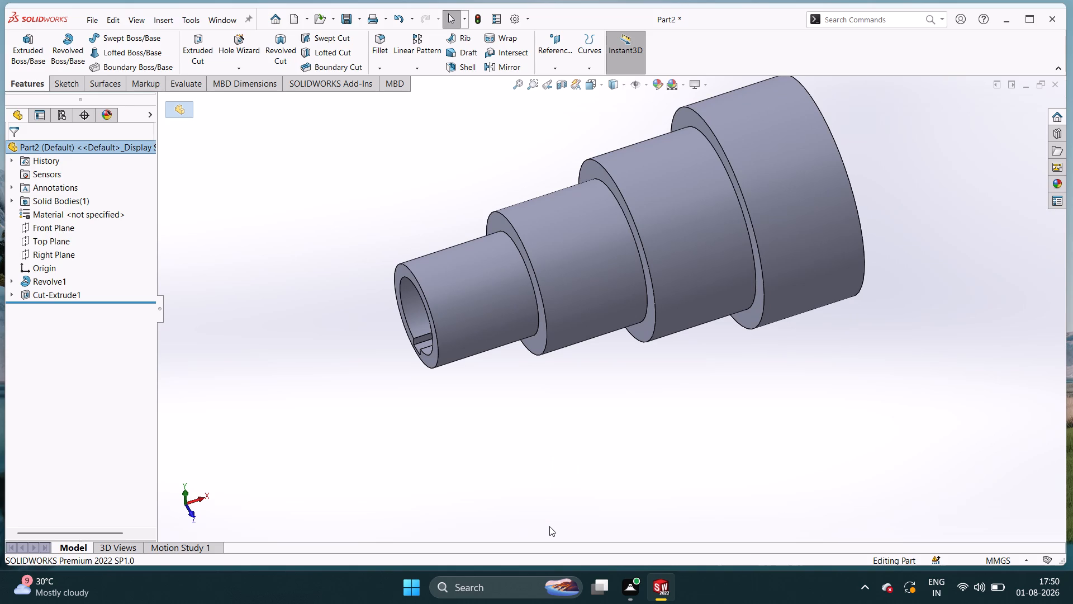
pyautogui.moveTo(549, 526); pyautogui.dragTo(553, 526, button='middle')
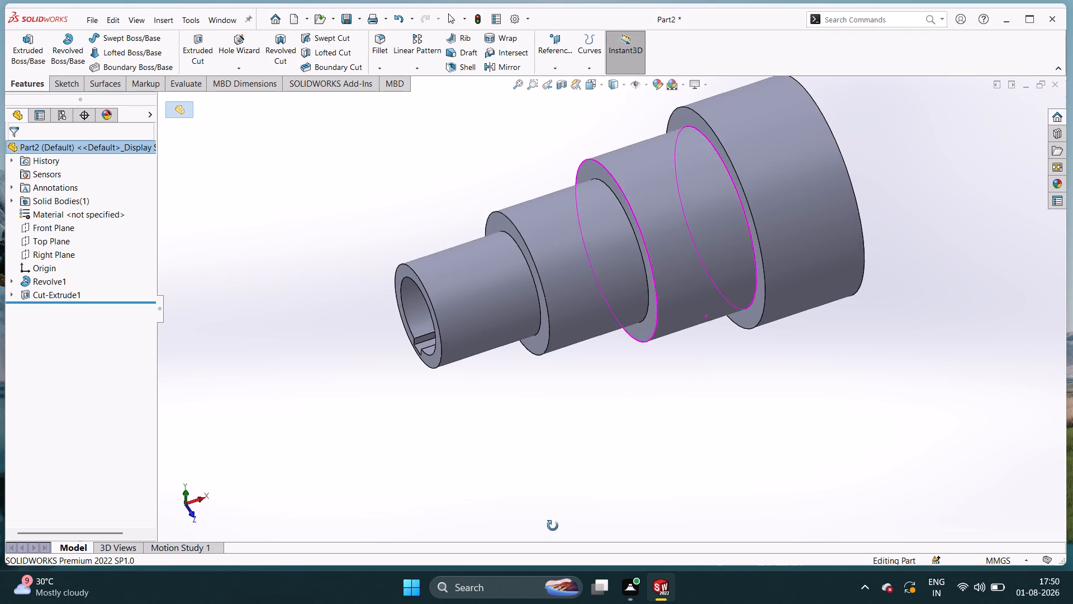
# Examine the stepped part from both ends, including its outer steps, hollow interior, bore and keyway.
pyautogui.moveTo(553, 526); pyautogui.dragTo(916, 502, button='middle')
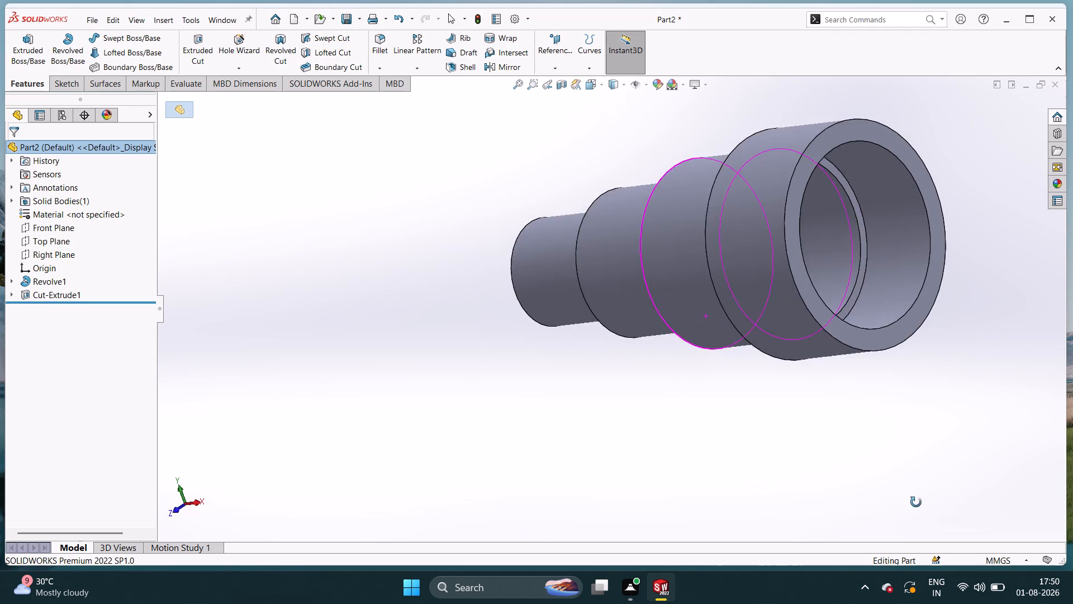
pyautogui.moveTo(916, 502); pyautogui.dragTo(862, 523, button='middle')
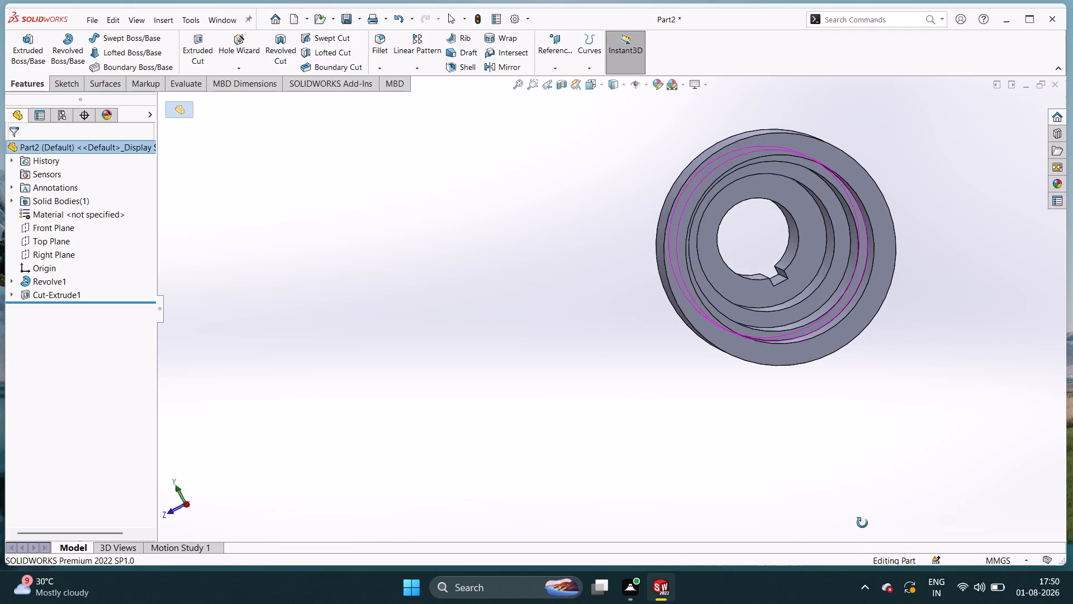
pyautogui.moveTo(862, 523); pyautogui.dragTo(862, 547, button='middle')
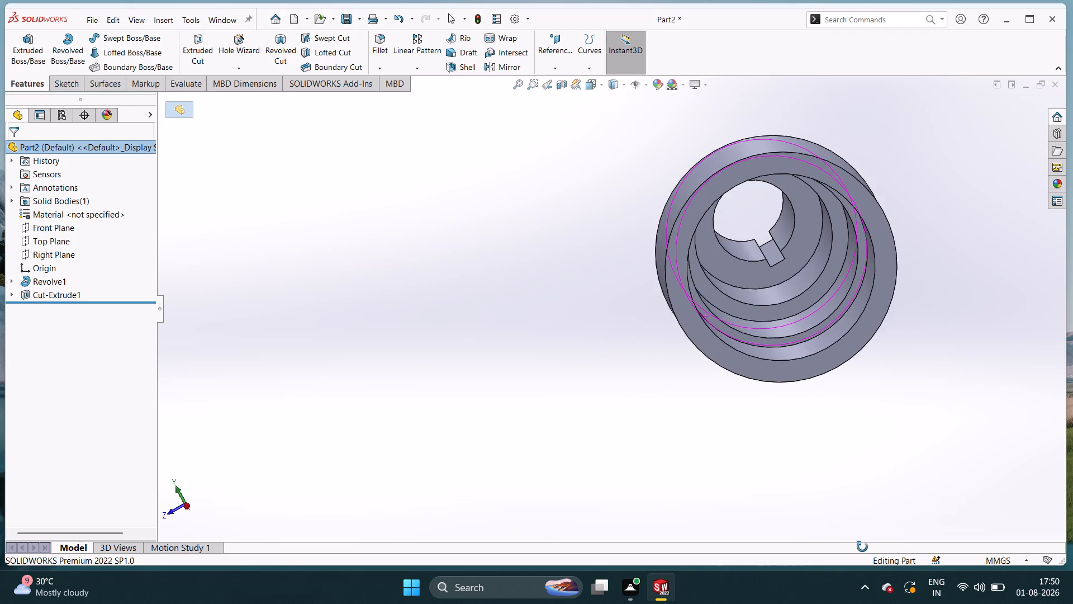
pyautogui.moveTo(862, 547); pyautogui.dragTo(968, 398, button='middle')
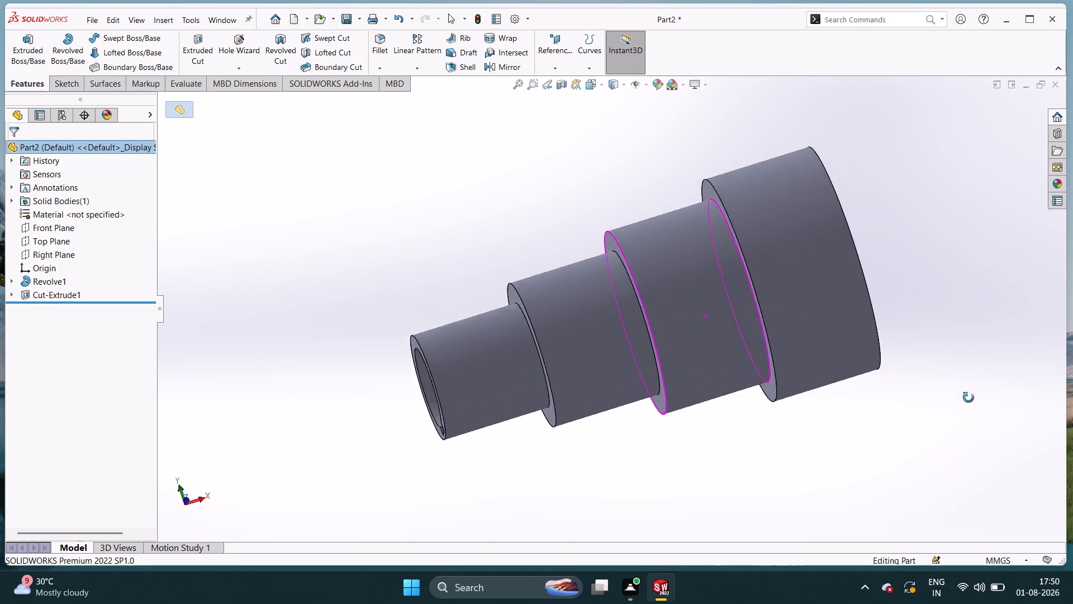
pyautogui.moveTo(968, 398); pyautogui.dragTo(497, 205, button='middle')
pyautogui.scroll(-1, 595, 400)
pyautogui.scroll(4, 595, 400)
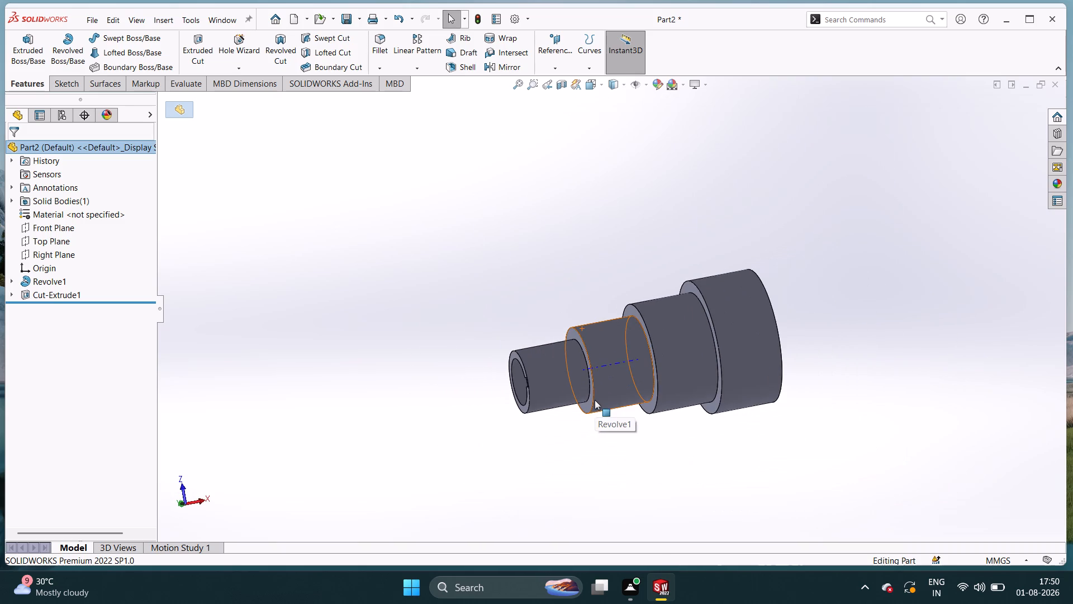
pyautogui.moveTo(604, 442); pyautogui.dragTo(614, 450, button='middle')
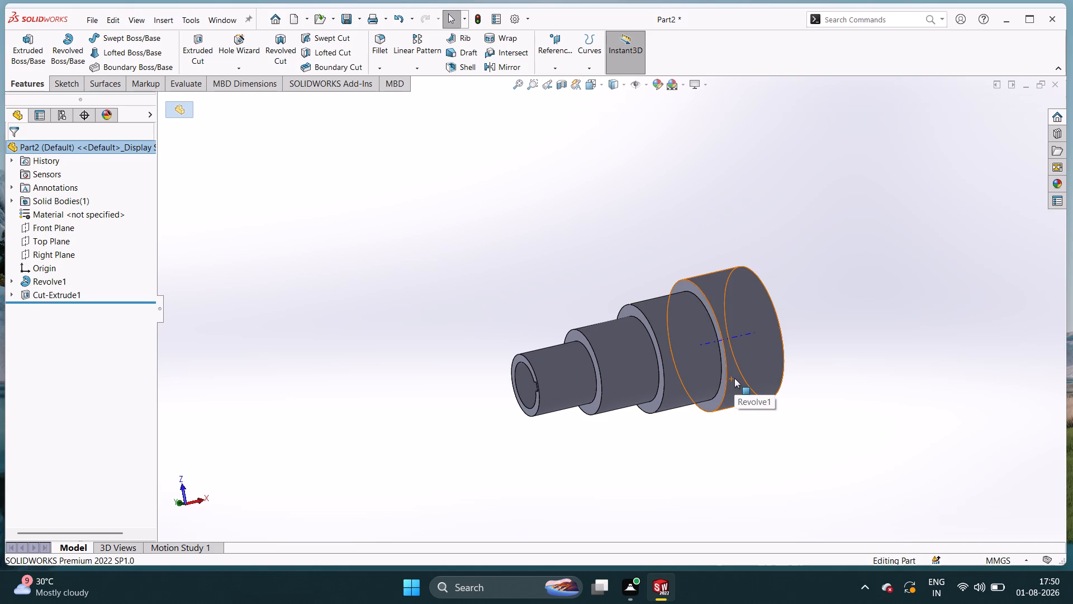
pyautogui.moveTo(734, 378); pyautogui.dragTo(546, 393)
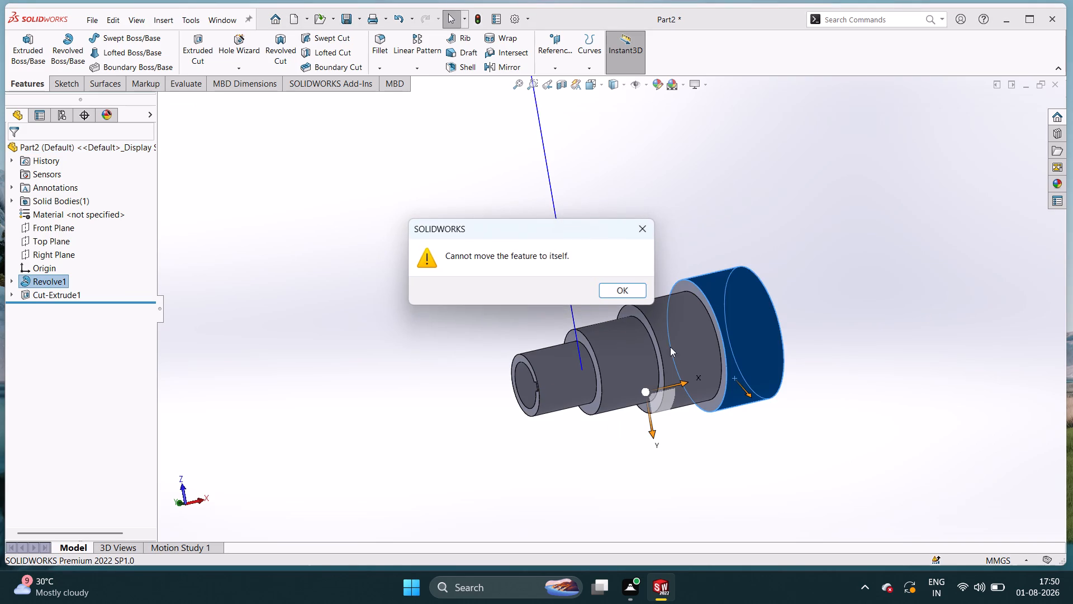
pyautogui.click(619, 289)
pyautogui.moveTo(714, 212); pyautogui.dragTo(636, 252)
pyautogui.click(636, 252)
# Display the revolved feature's dimensions on the model and examine its steps and interior from several angles, ending with the feature deselected.
pyautogui.moveTo(767, 246); pyautogui.dragTo(509, 309, button='middle')
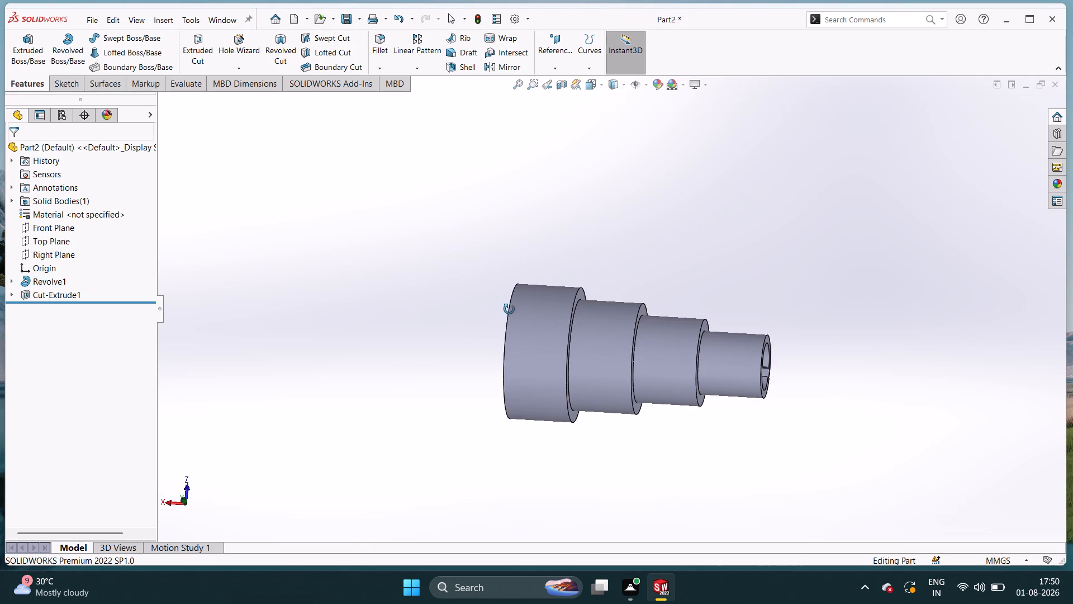
pyautogui.moveTo(509, 309); pyautogui.dragTo(611, 369, button='middle')
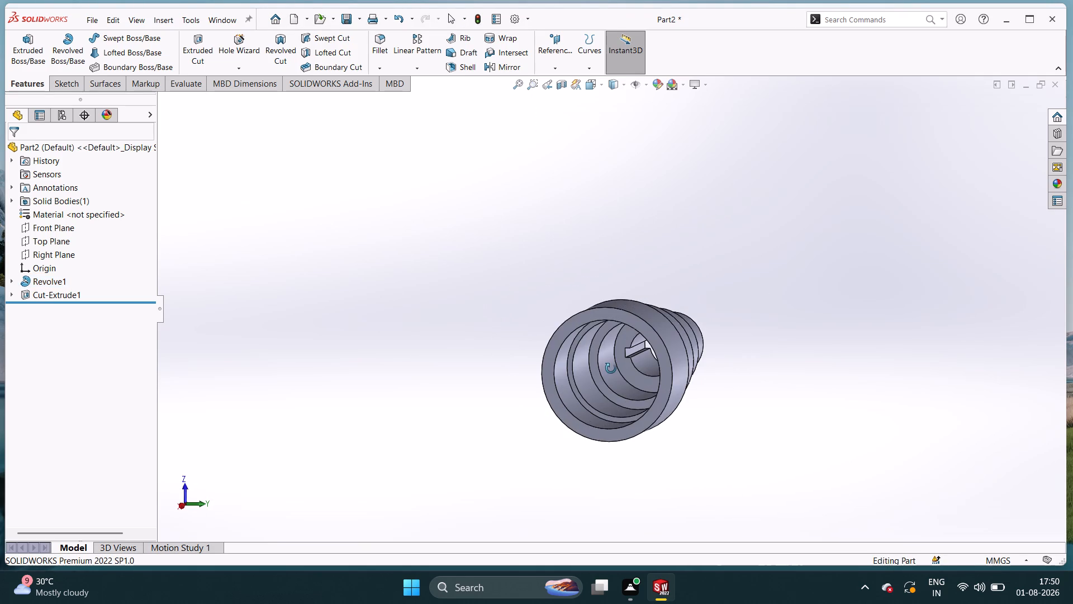
pyautogui.moveTo(611, 369); pyautogui.dragTo(609, 369, button='middle')
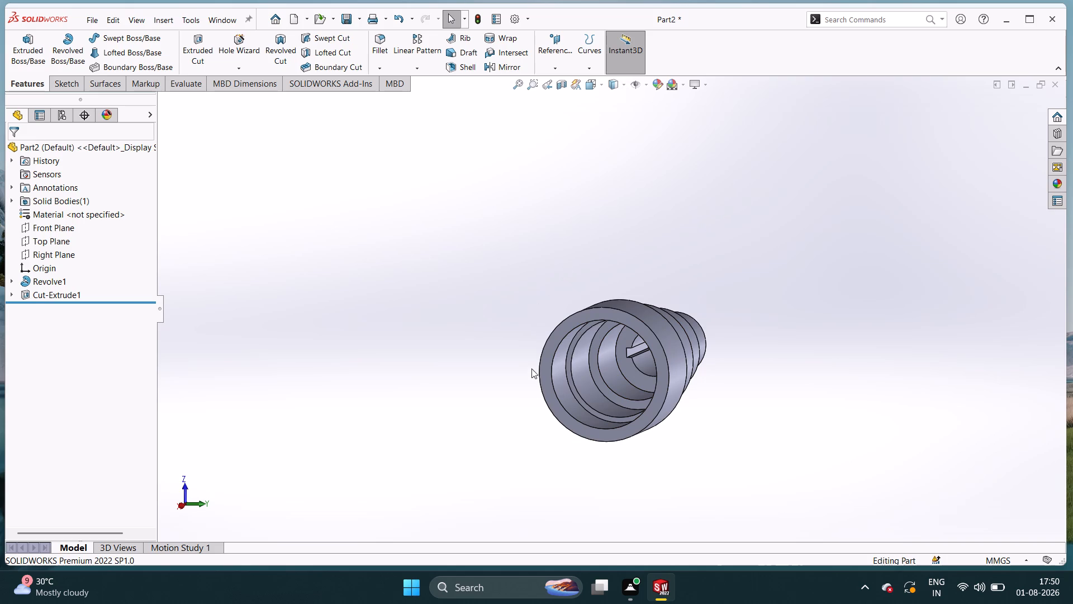
pyautogui.moveTo(524, 408); pyautogui.dragTo(678, 300, button='middle')
pyautogui.moveTo(690, 288); pyautogui.dragTo(711, 265, button='middle')
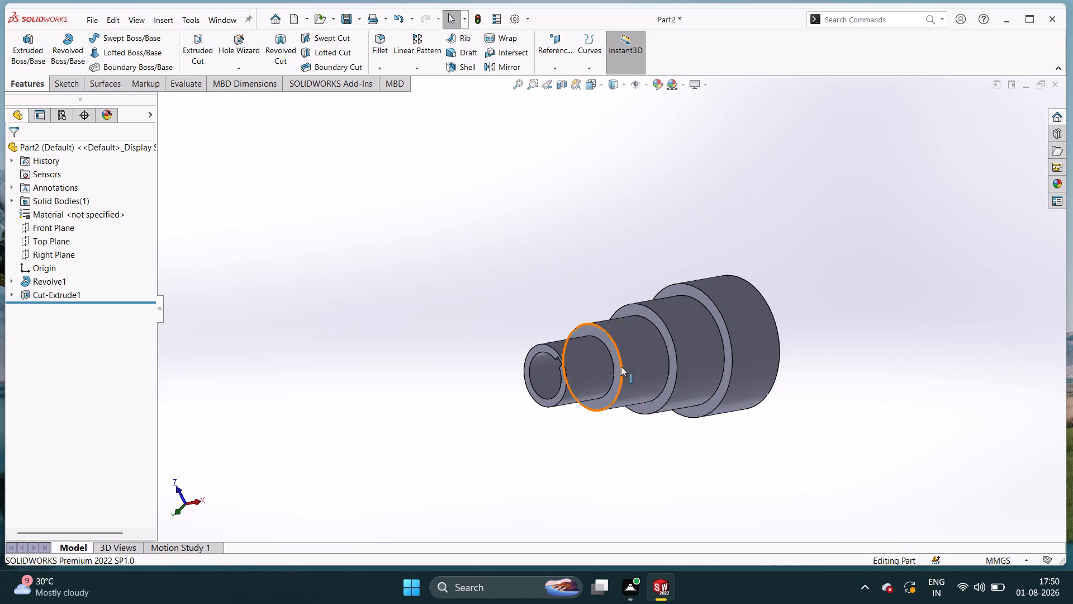
pyautogui.tripleClick(696, 356)
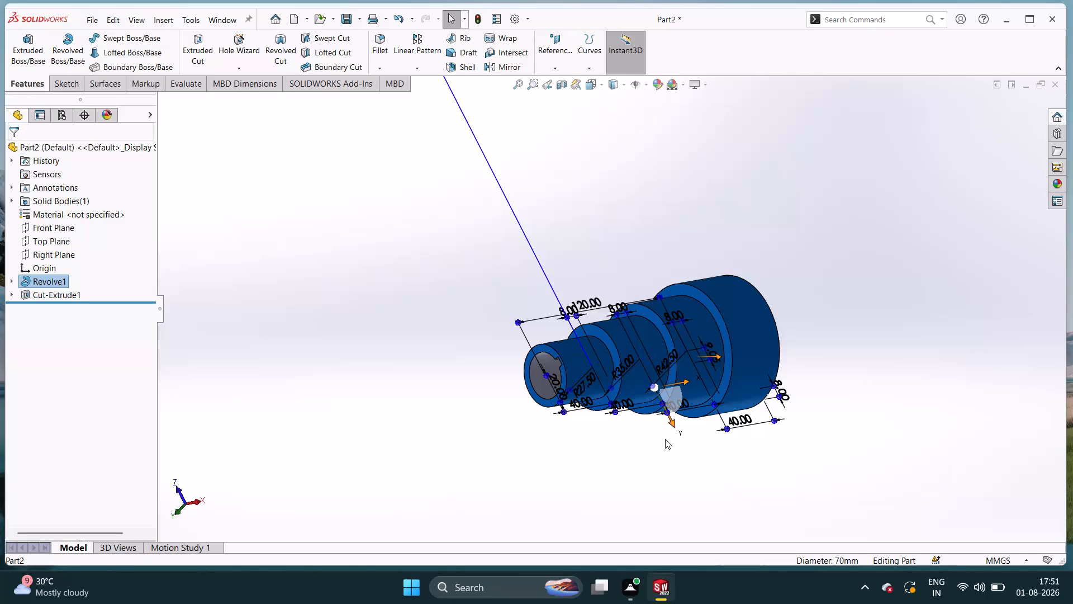
pyautogui.moveTo(665, 439); pyautogui.dragTo(654, 471, button='middle')
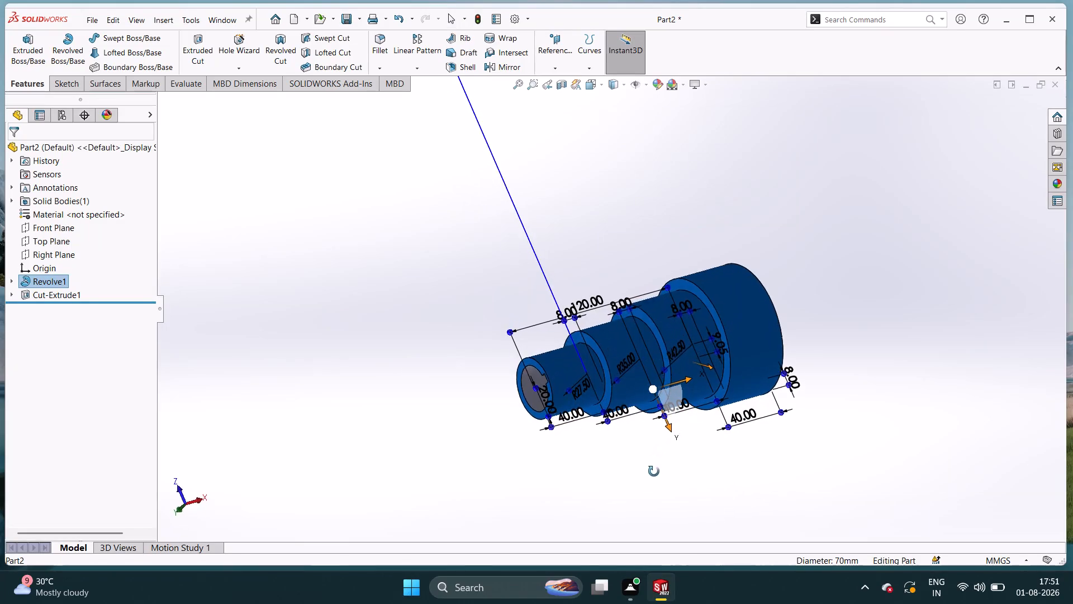
pyautogui.moveTo(654, 471); pyautogui.dragTo(727, 408, button='middle')
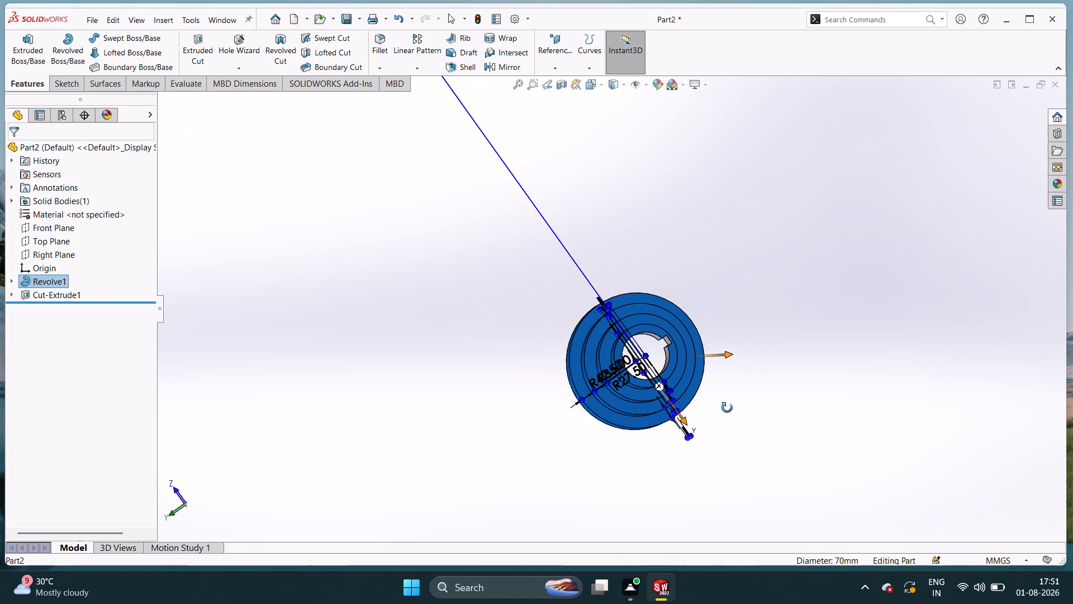
pyautogui.moveTo(727, 408); pyautogui.dragTo(670, 445, button='middle')
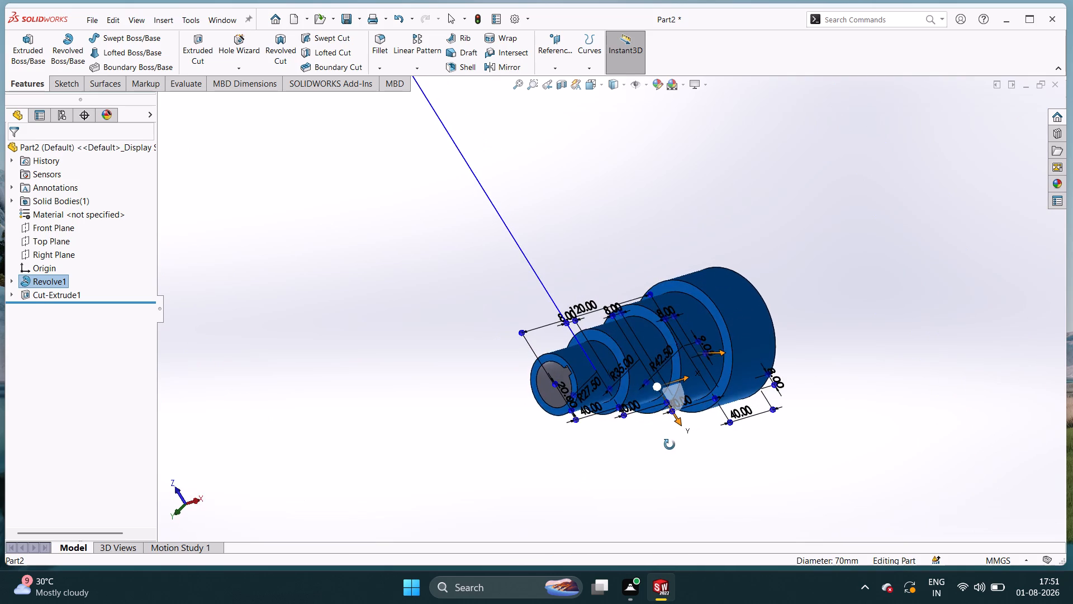
pyautogui.moveTo(670, 445); pyautogui.dragTo(635, 490, button='middle')
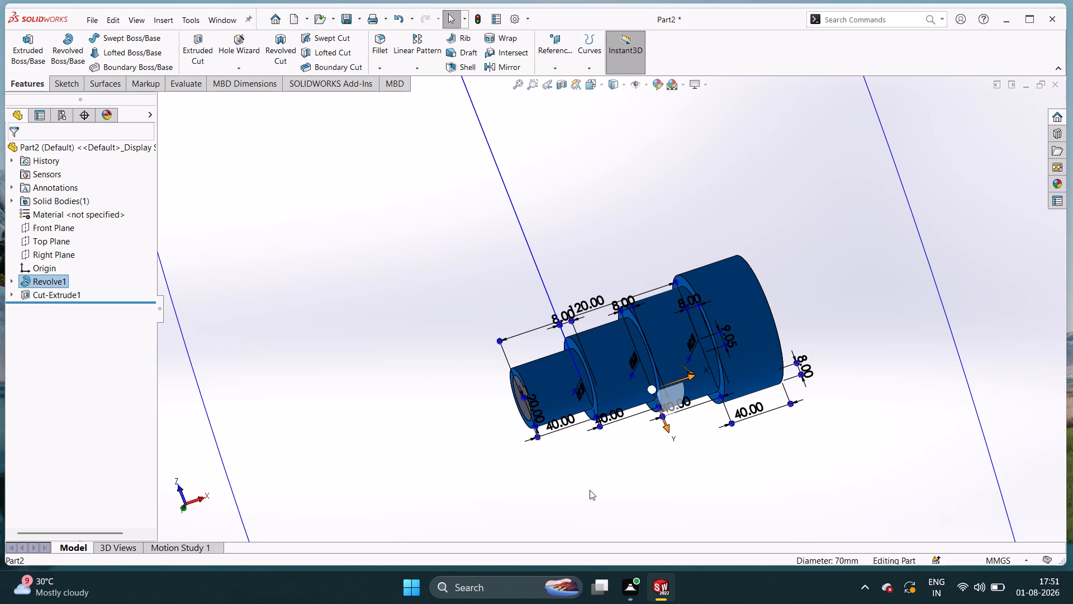
pyautogui.moveTo(553, 491); pyautogui.dragTo(437, 547, button='middle')
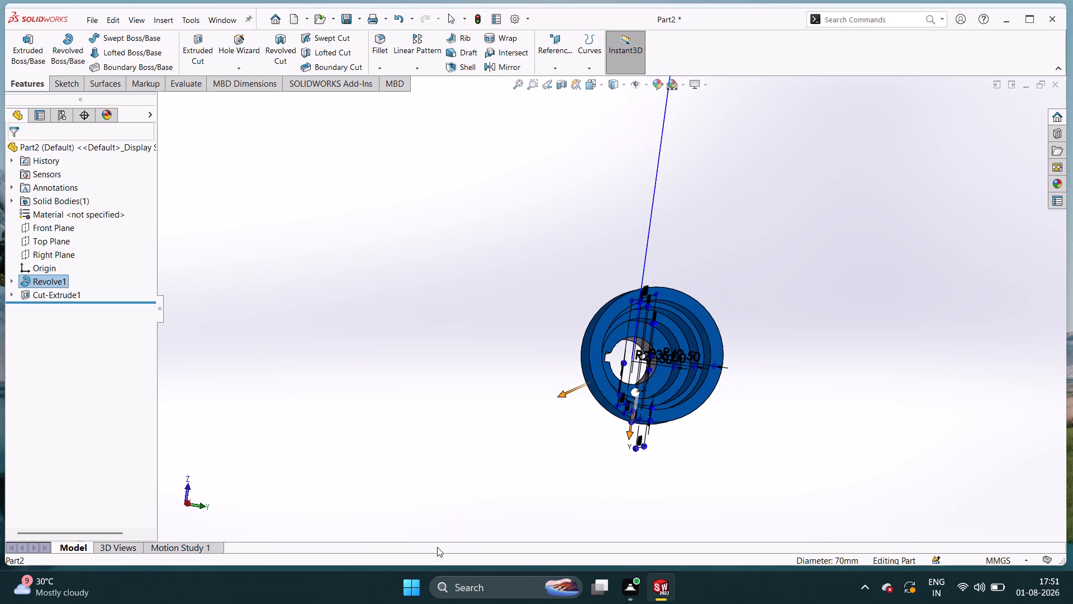
pyautogui.moveTo(446, 547); pyautogui.dragTo(507, 518, button='middle')
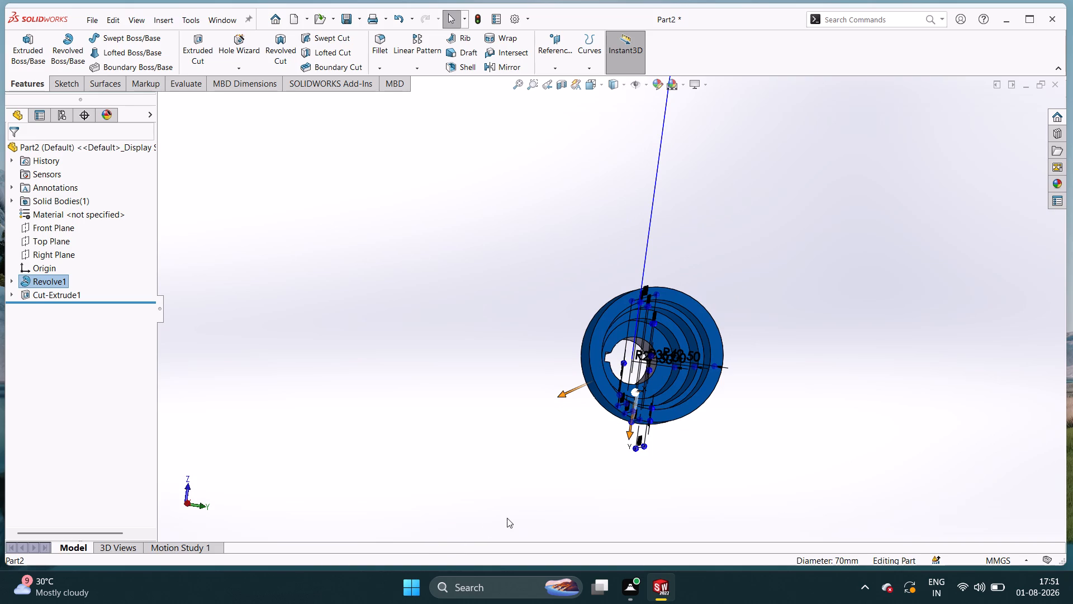
pyautogui.moveTo(507, 518); pyautogui.dragTo(528, 516, button='middle')
pyautogui.moveTo(521, 509); pyautogui.dragTo(704, 471, button='middle')
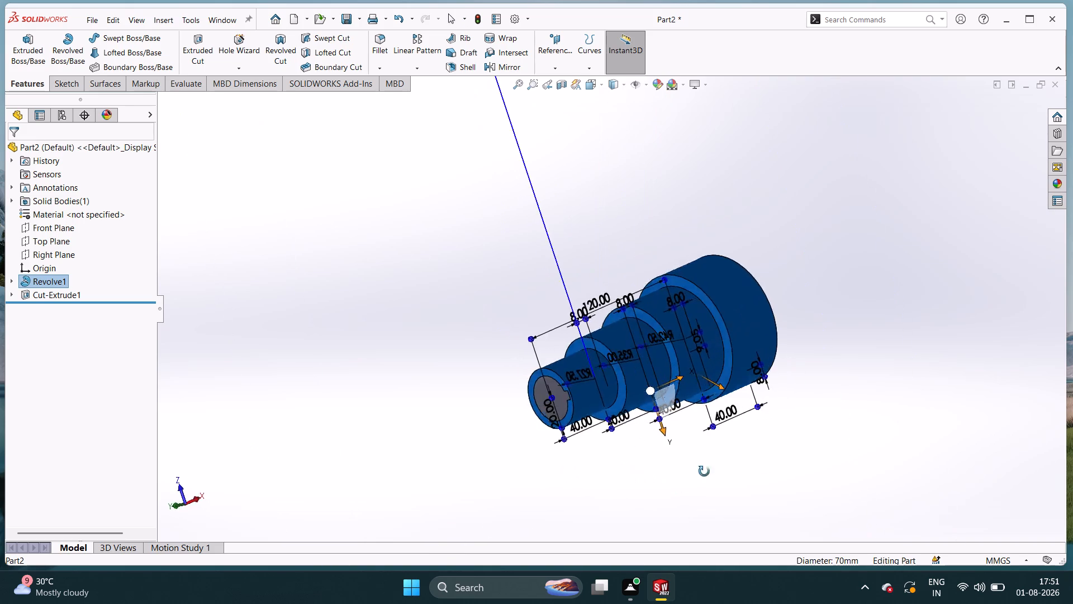
pyautogui.moveTo(704, 471); pyautogui.dragTo(646, 460, button='middle')
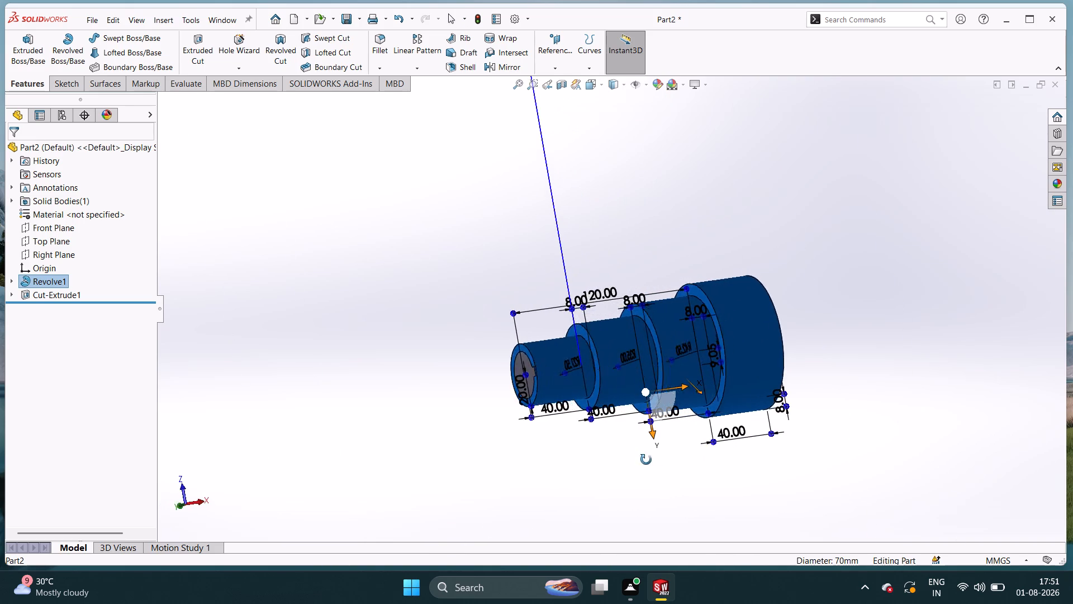
pyautogui.moveTo(646, 460); pyautogui.dragTo(727, 407, button='middle')
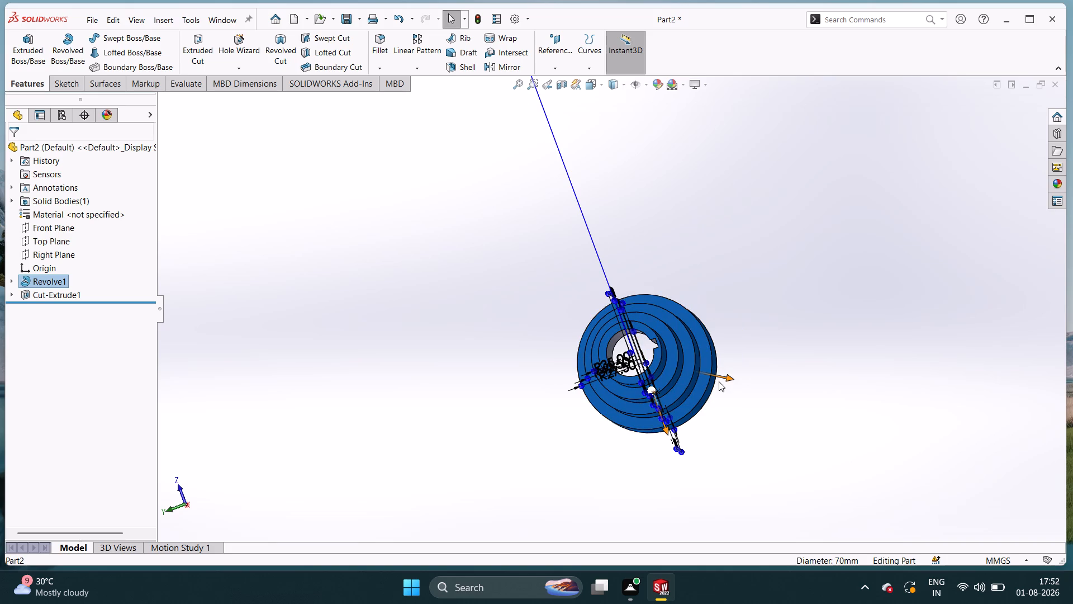
pyautogui.moveTo(730, 389); pyautogui.dragTo(610, 450, button='middle')
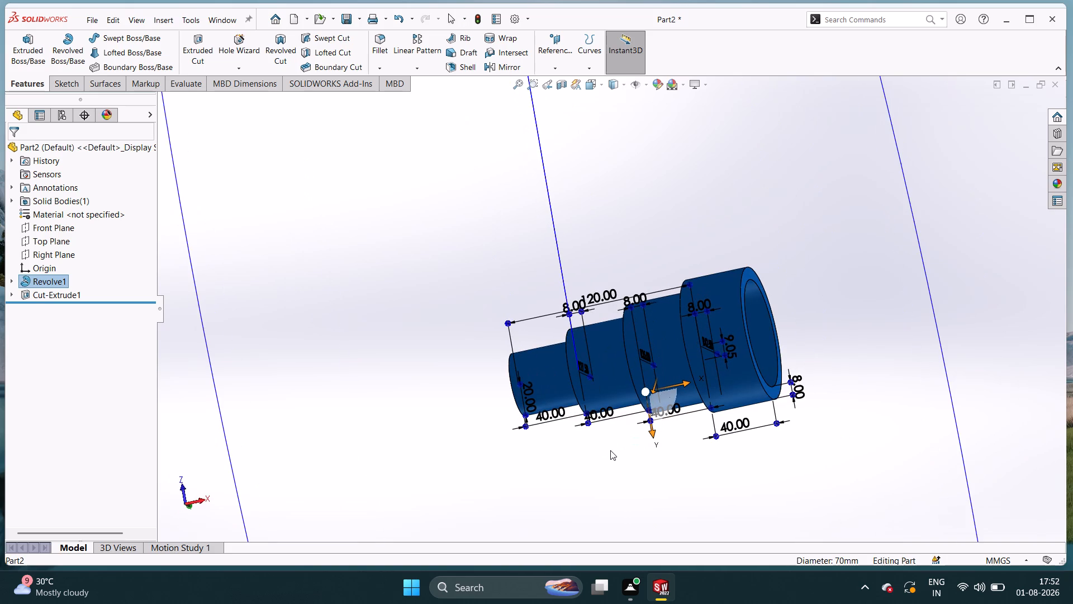
pyautogui.moveTo(829, 286); pyautogui.dragTo(689, 304)
pyautogui.moveTo(861, 328); pyautogui.dragTo(815, 326, button='right')
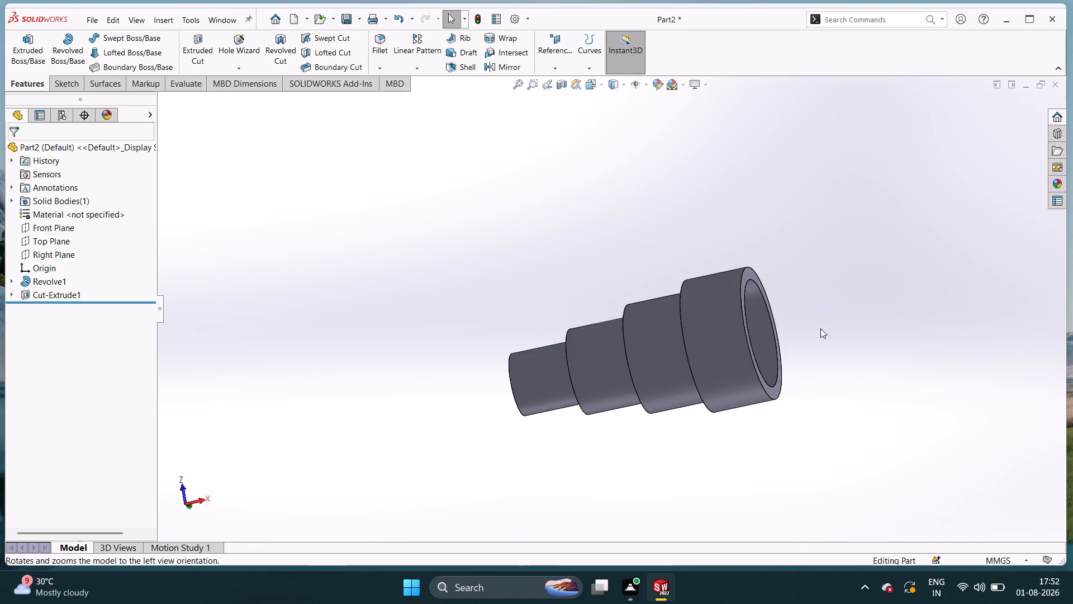
pyautogui.moveTo(846, 285); pyautogui.dragTo(766, 279)
# Sketch on the innermost annular face around the keyed bore, convert the face's circular outline into sketch geometry, and exit the sketch.
pyautogui.moveTo(813, 291); pyautogui.dragTo(689, 295, button='middle')
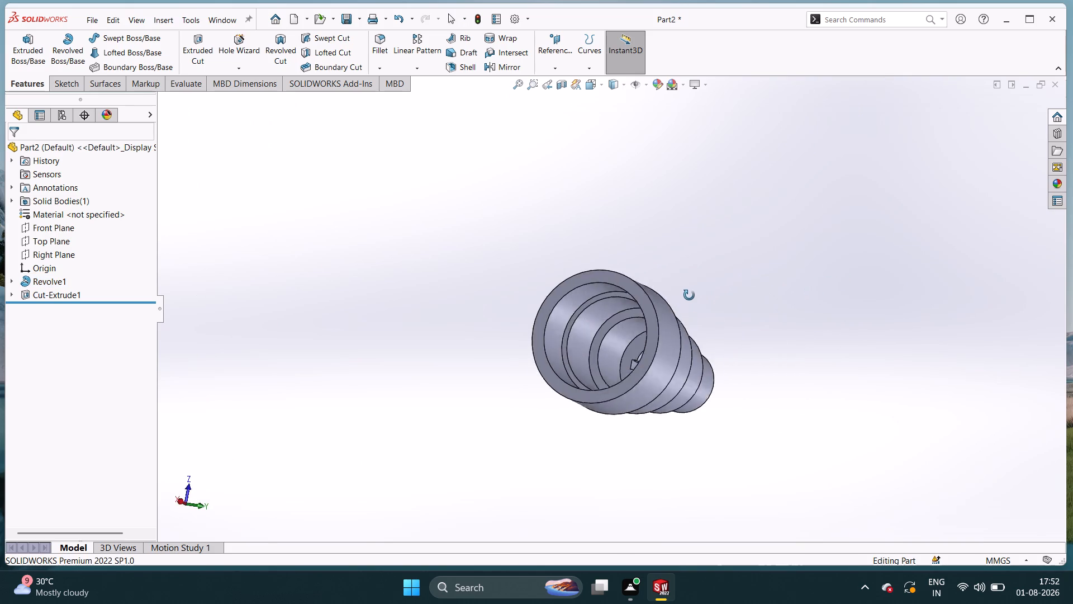
pyautogui.moveTo(689, 295); pyautogui.dragTo(712, 340, button='middle')
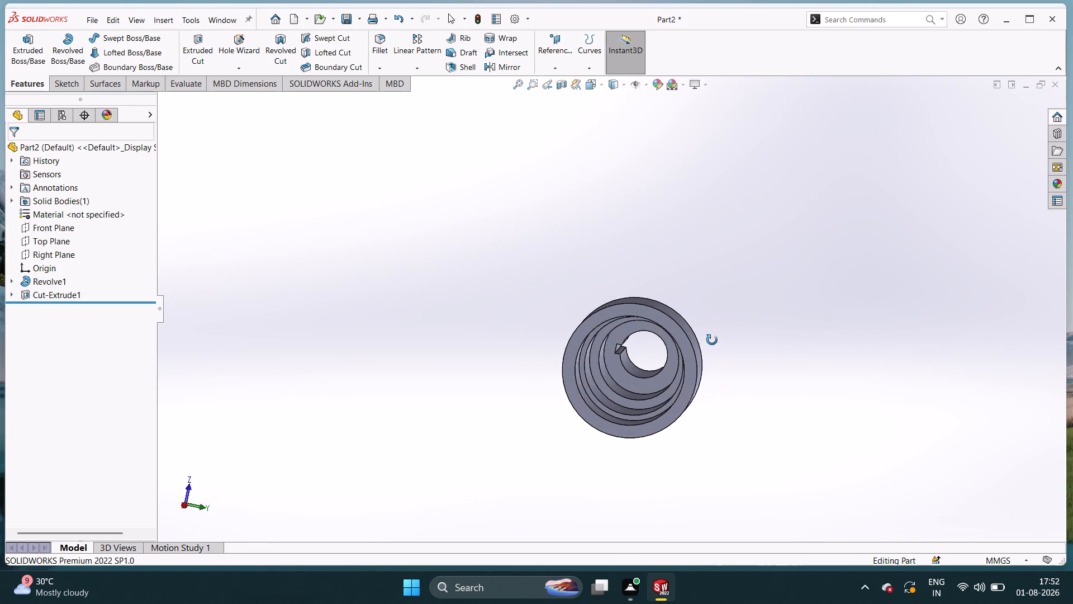
pyautogui.moveTo(712, 340); pyautogui.dragTo(707, 335, button='middle')
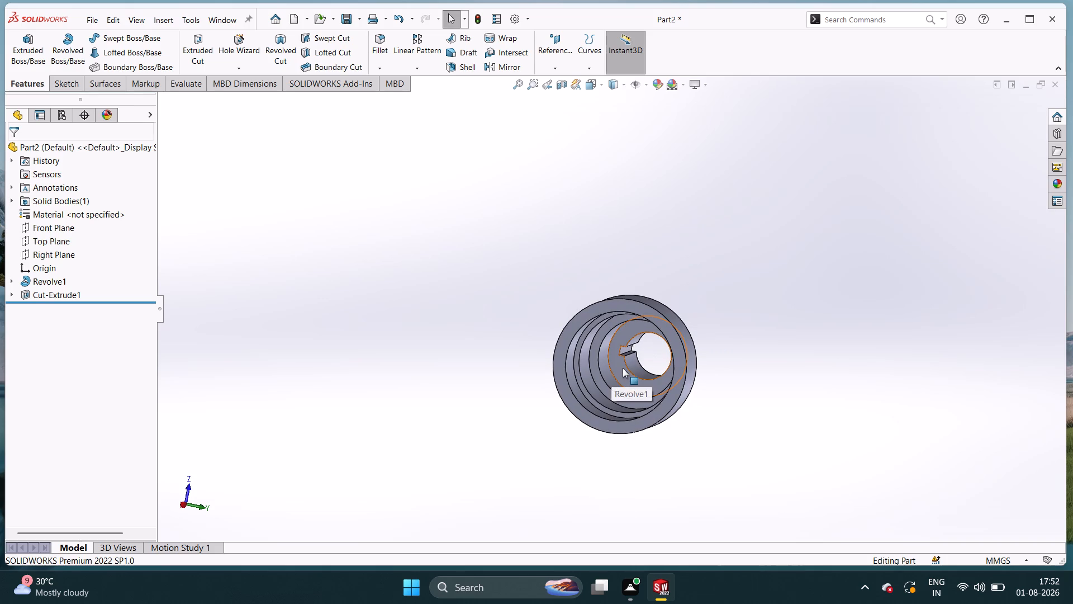
pyautogui.click(619, 368)
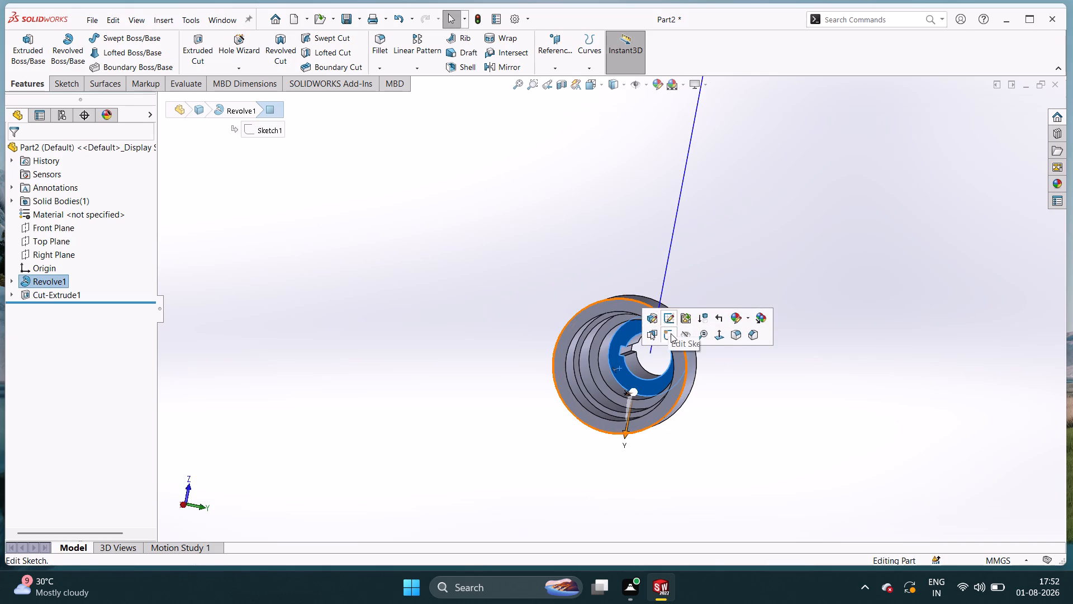
pyautogui.click(670, 333)
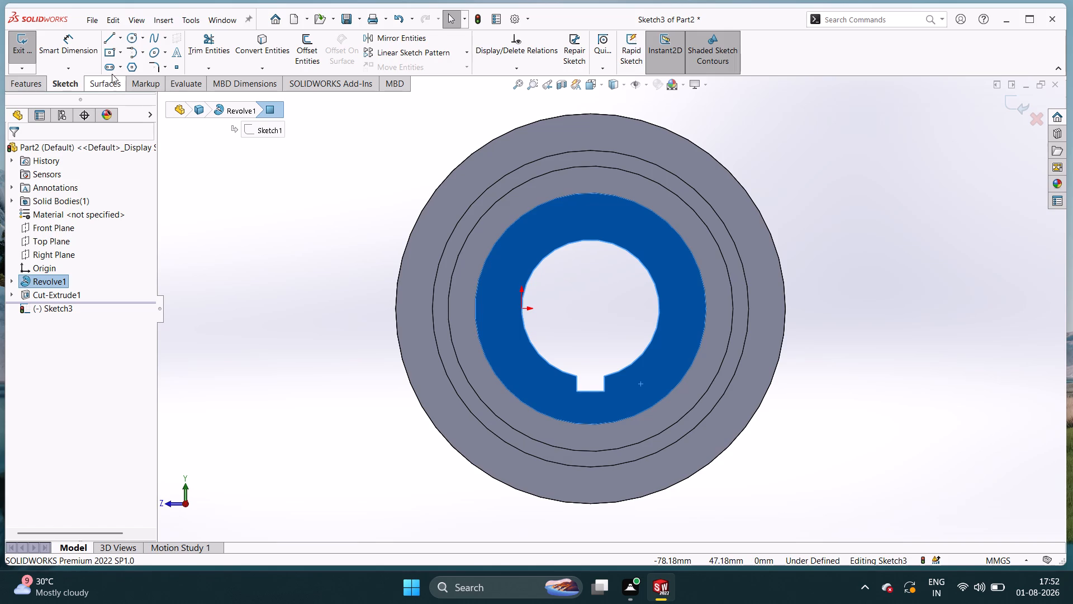
pyautogui.click(279, 54)
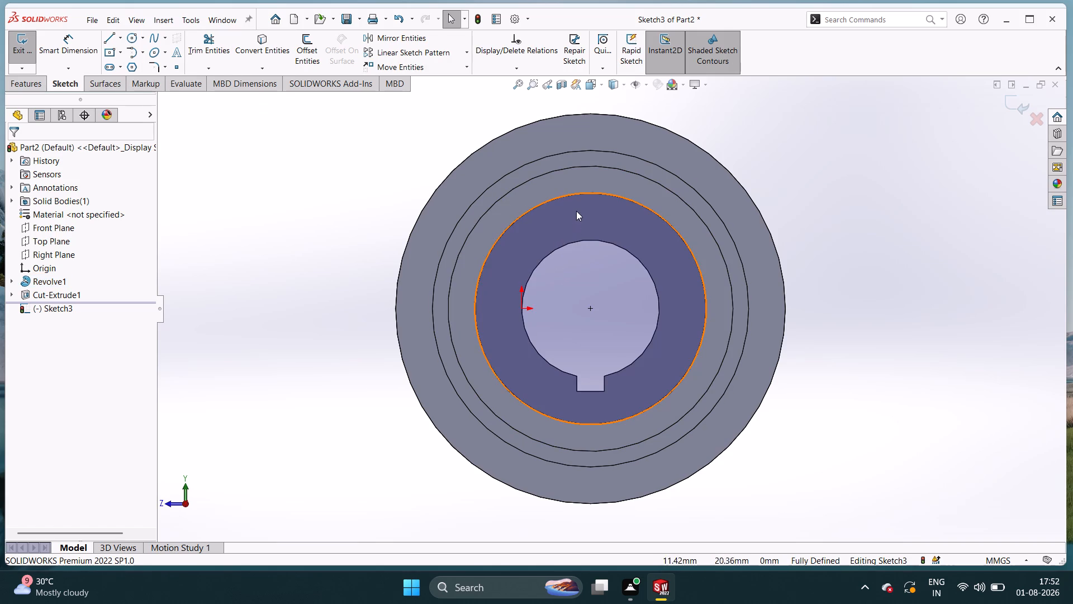
pyautogui.click(526, 239)
pyautogui.doubleClick(889, 242)
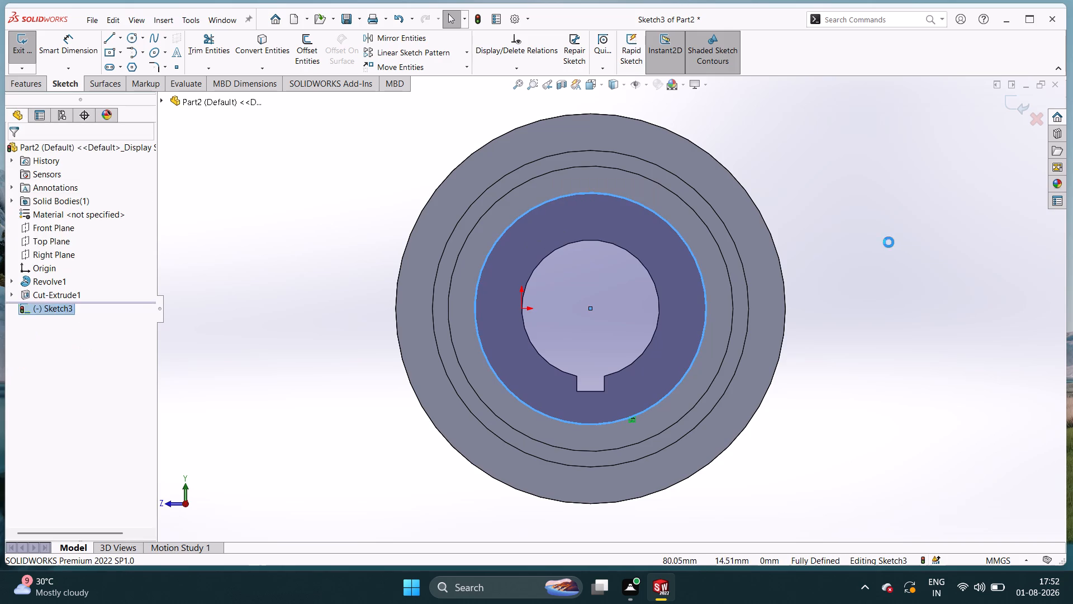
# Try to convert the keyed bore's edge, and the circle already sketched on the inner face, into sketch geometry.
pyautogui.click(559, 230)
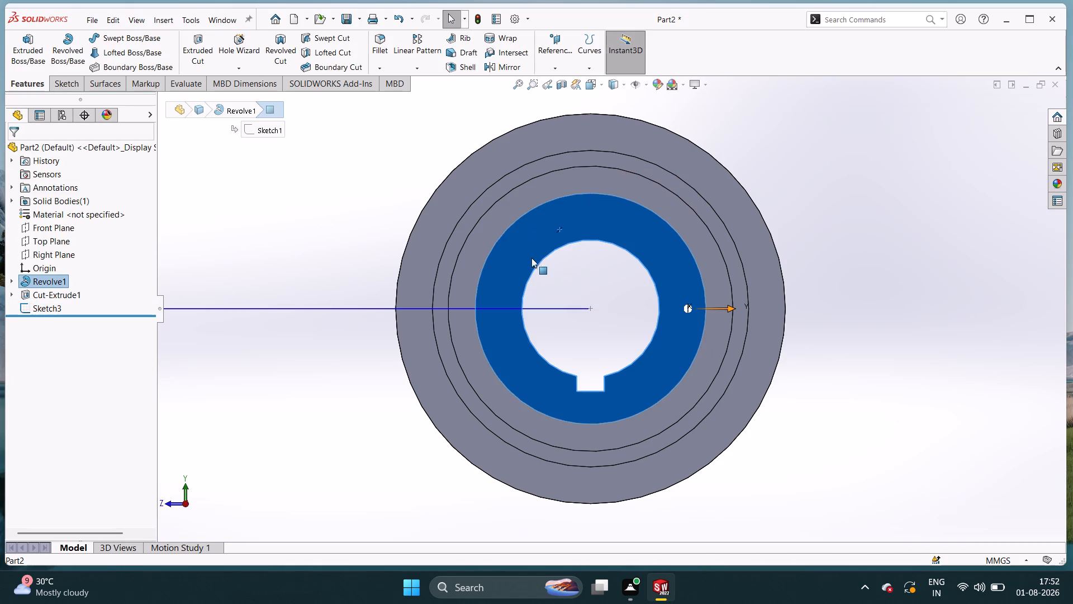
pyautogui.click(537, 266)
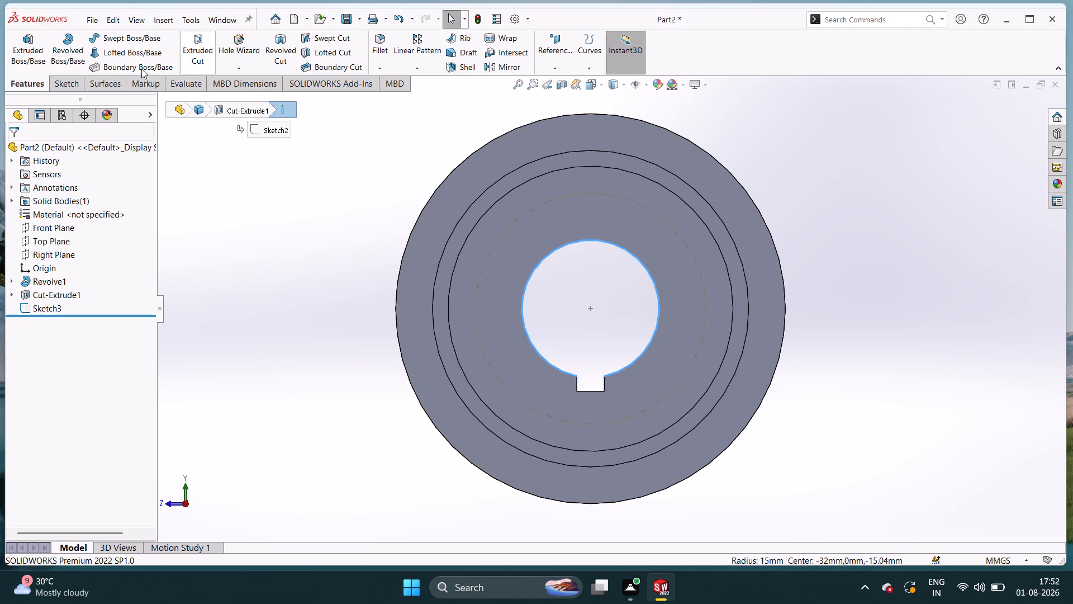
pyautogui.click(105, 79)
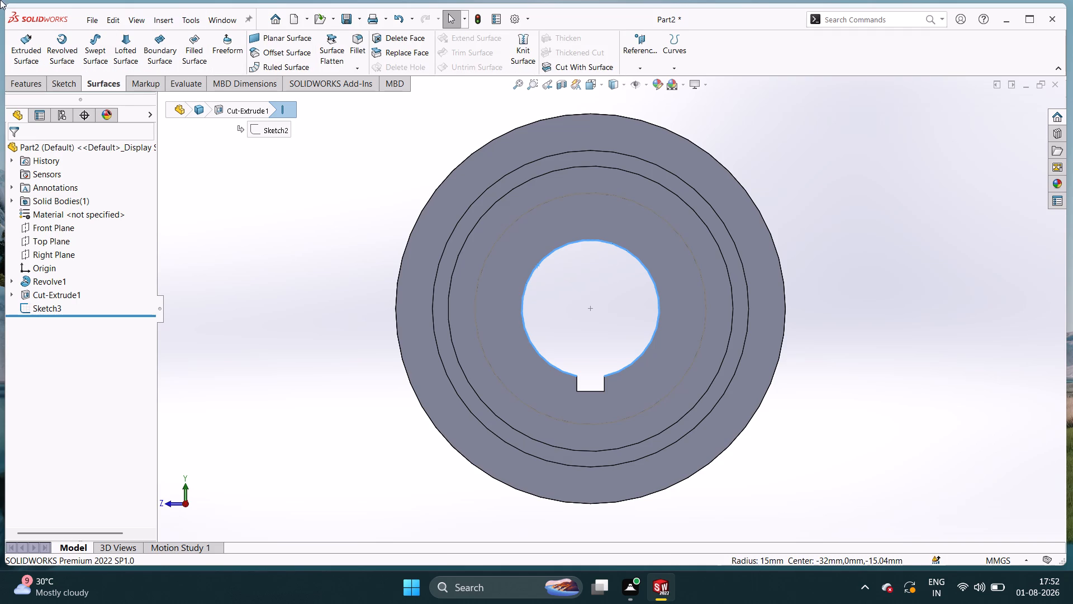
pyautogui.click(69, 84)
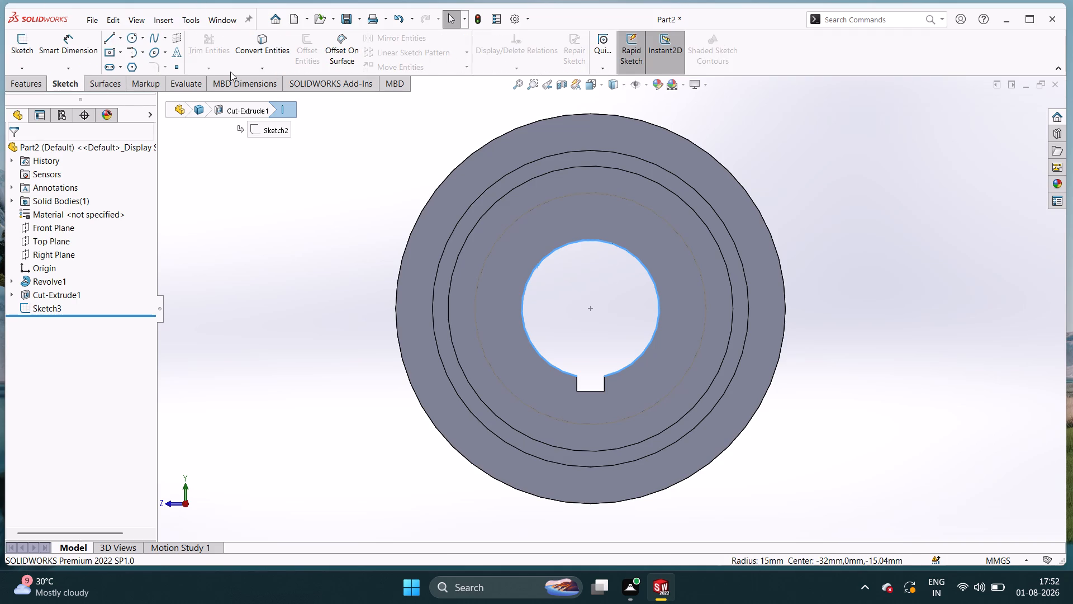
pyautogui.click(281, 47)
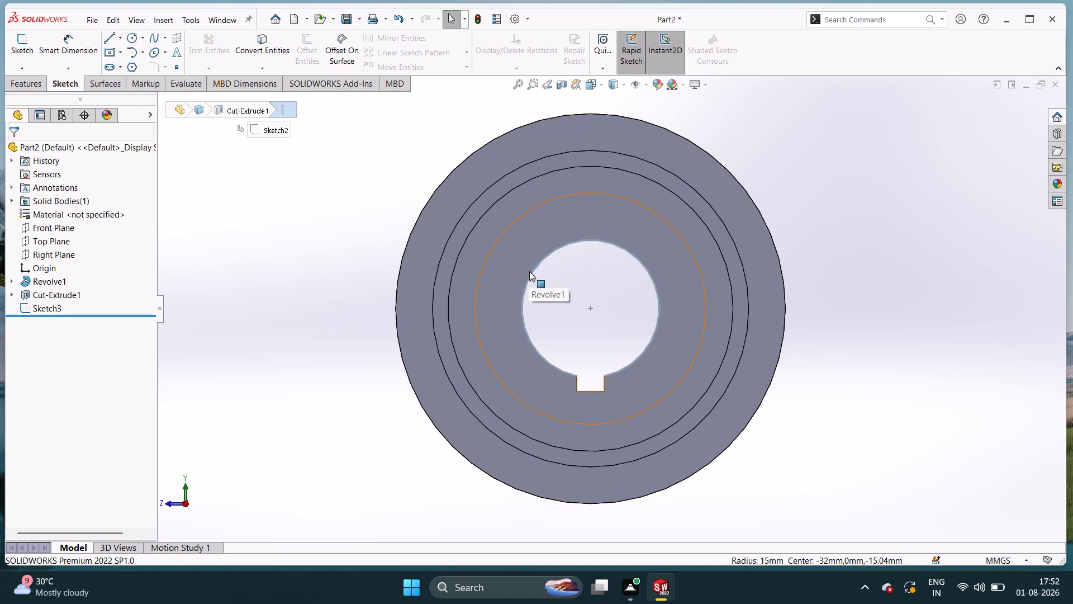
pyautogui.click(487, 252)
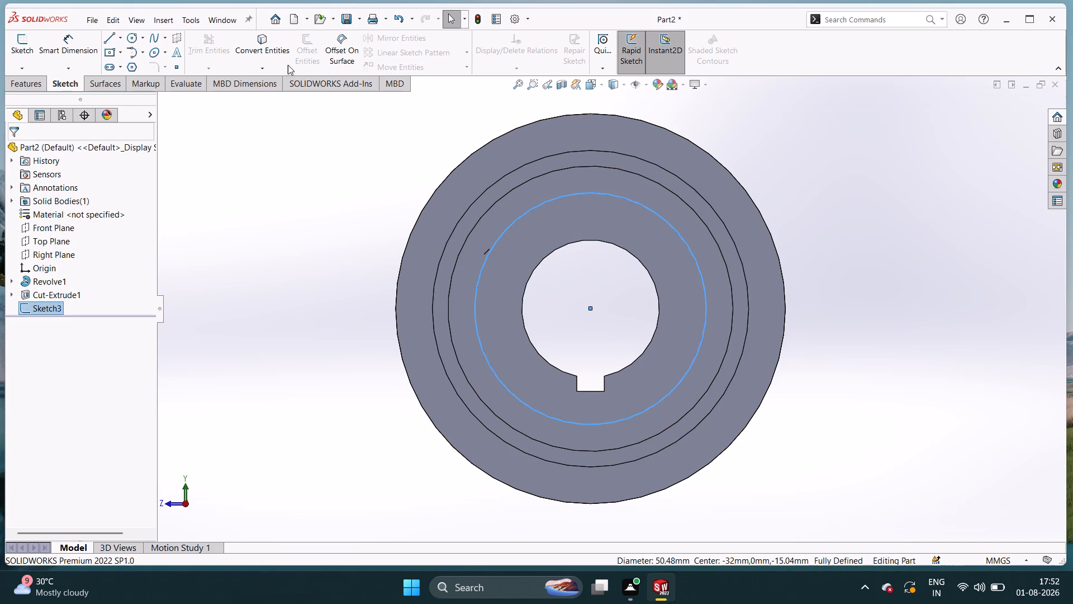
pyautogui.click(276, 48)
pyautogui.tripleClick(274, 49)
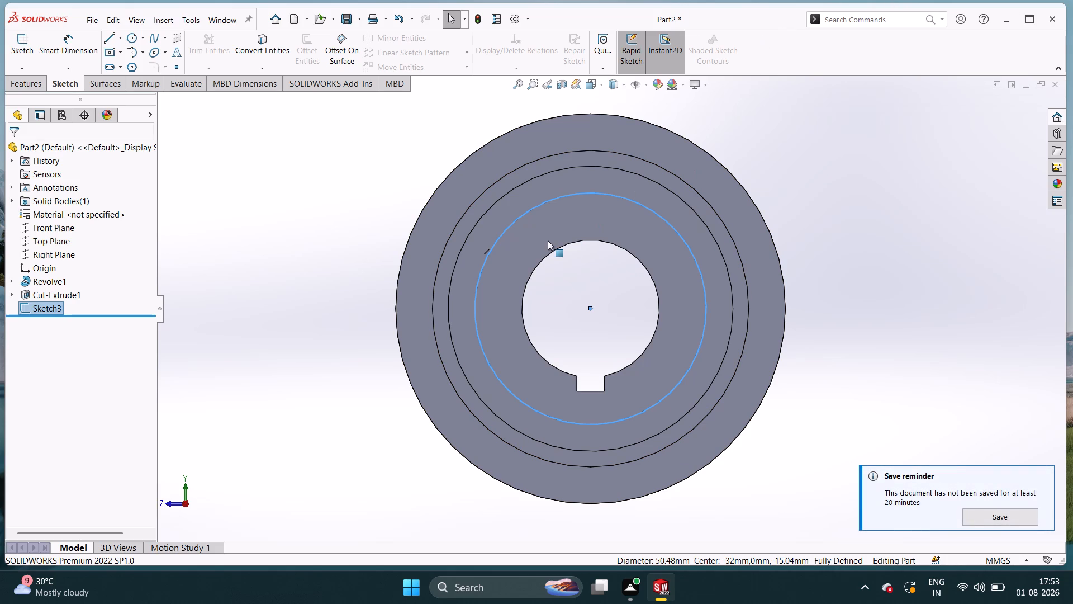
# Save the part to the Desktop under the name stepped pulley.
pyautogui.moveTo(547, 246); pyautogui.dragTo(655, 237, button='middle')
pyautogui.scroll(-1, 547, 246)
pyautogui.scroll(4, 655, 237)
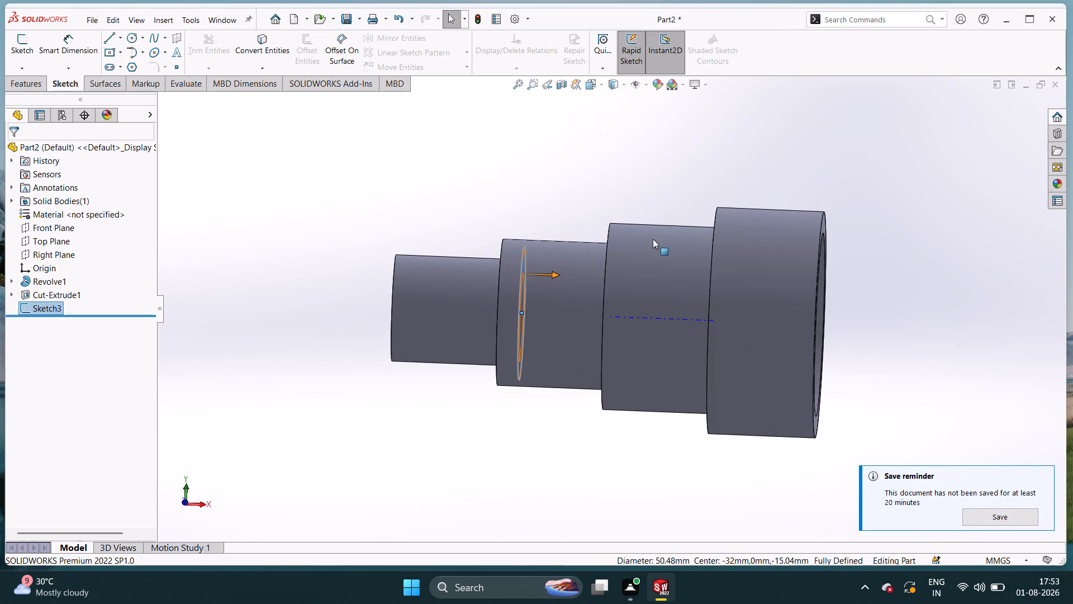
pyautogui.moveTo(645, 290); pyautogui.dragTo(700, 338, button='middle')
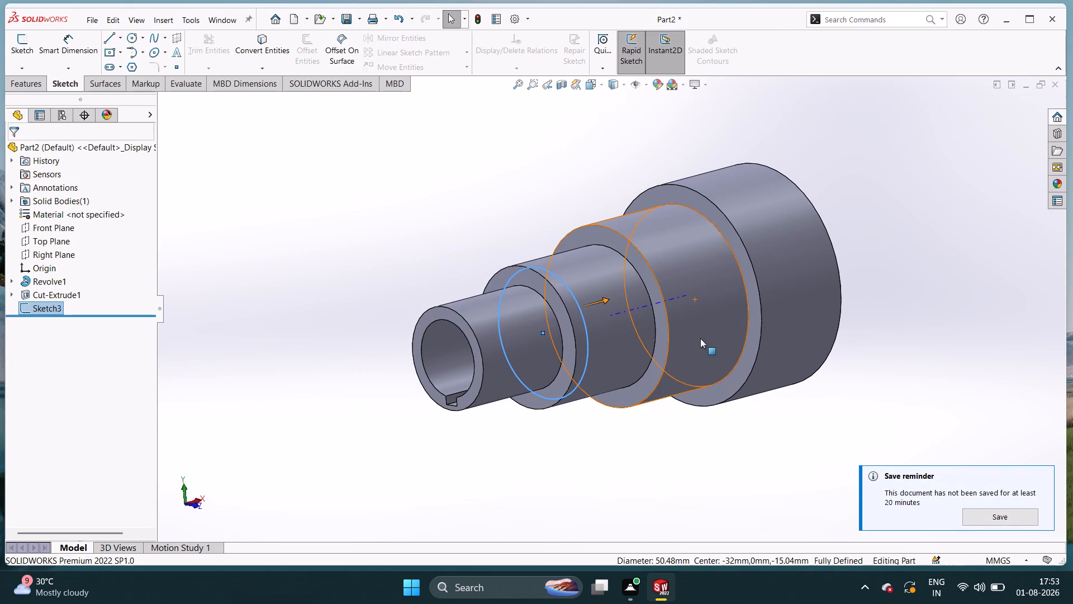
pyautogui.hotkey('ctrl', 's')
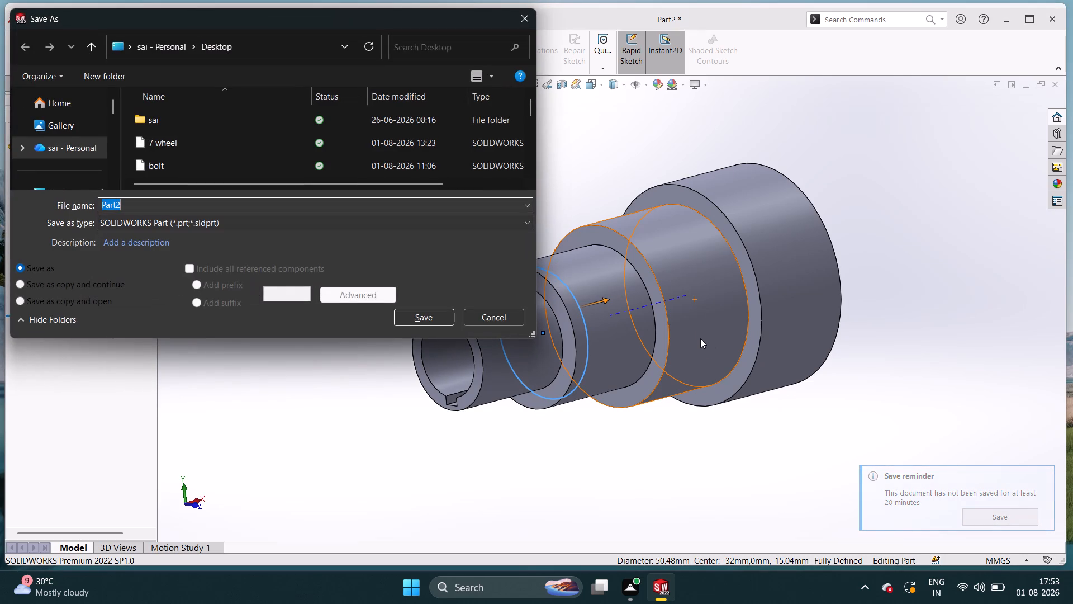
pyautogui.doubleClick(262, 199)
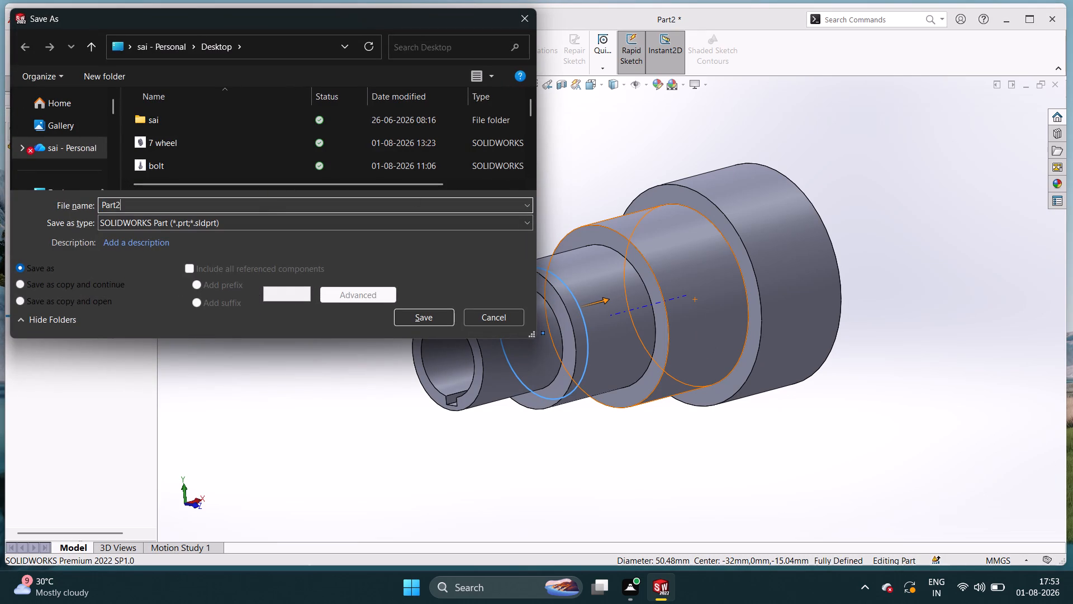
pyautogui.press('BackSpace')
pyautogui.press('BackSpace')
pyautogui.press('BackSpace')
pyautogui.press('BackSpace')
pyautogui.press('BackSpace')
pyautogui.press('BackSpace')
pyautogui.press('BackSpace')
pyautogui.press('BackSpace')
pyautogui.press('BackSpace')
pyautogui.press('BackSpace')
pyautogui.press('BackSpace')
pyautogui.press('BackSpace')
pyautogui.press('s')
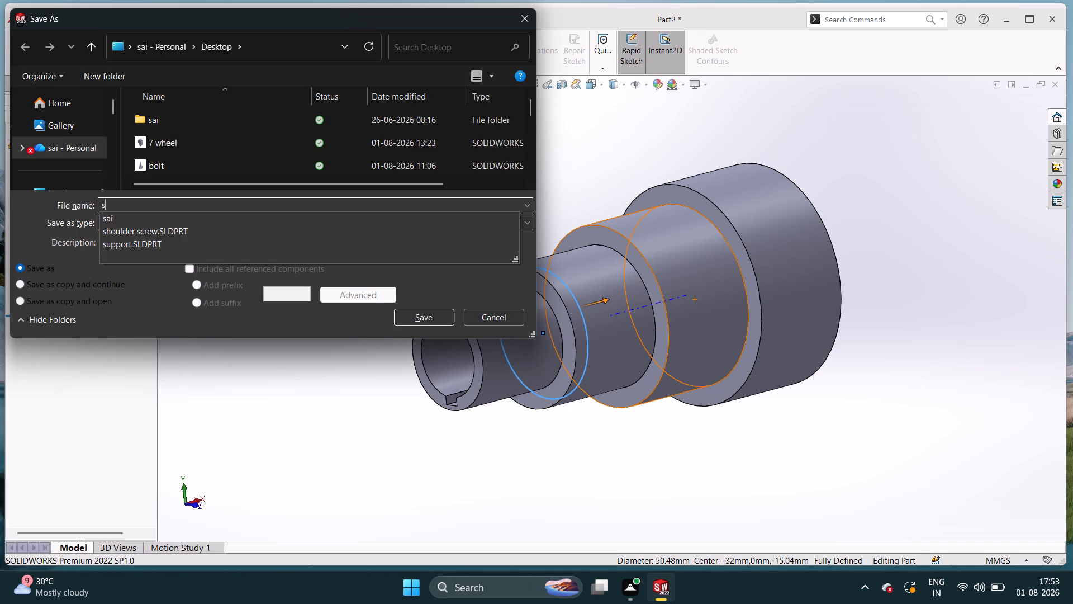
pyautogui.write('te')
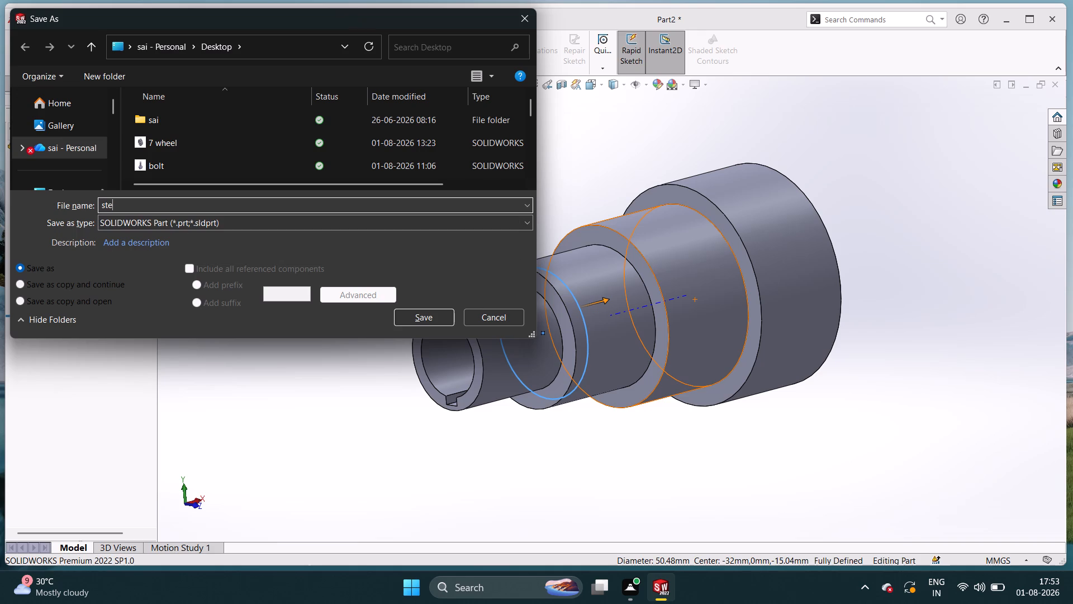
pyautogui.write('pp')
pyautogui.write('ed')
pyautogui.press('space')
pyautogui.write('p')
pyautogui.press('u')
pyautogui.write('lley')
pyautogui.click(426, 318)
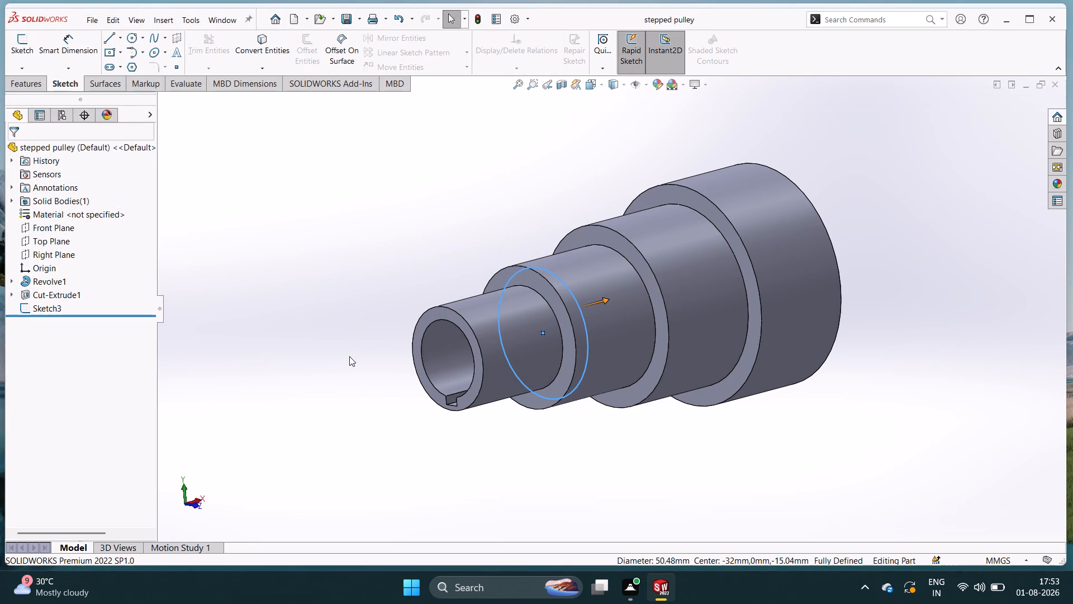
# Create a new drawing document on a standard A3 (ISO) sheet.
pyautogui.hotkey('ctrl', 'n')
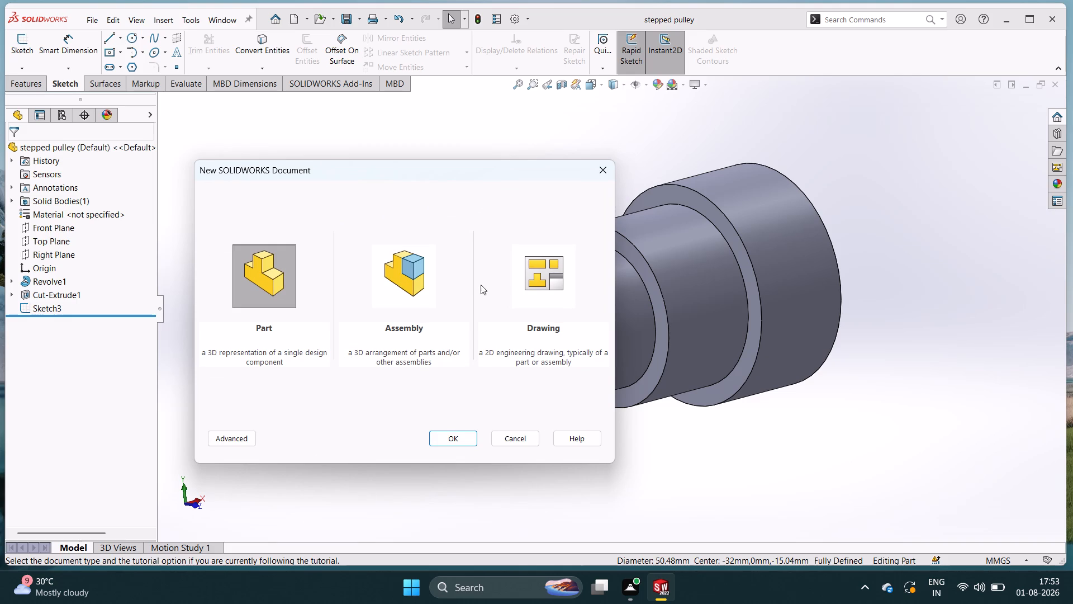
pyautogui.doubleClick(531, 280)
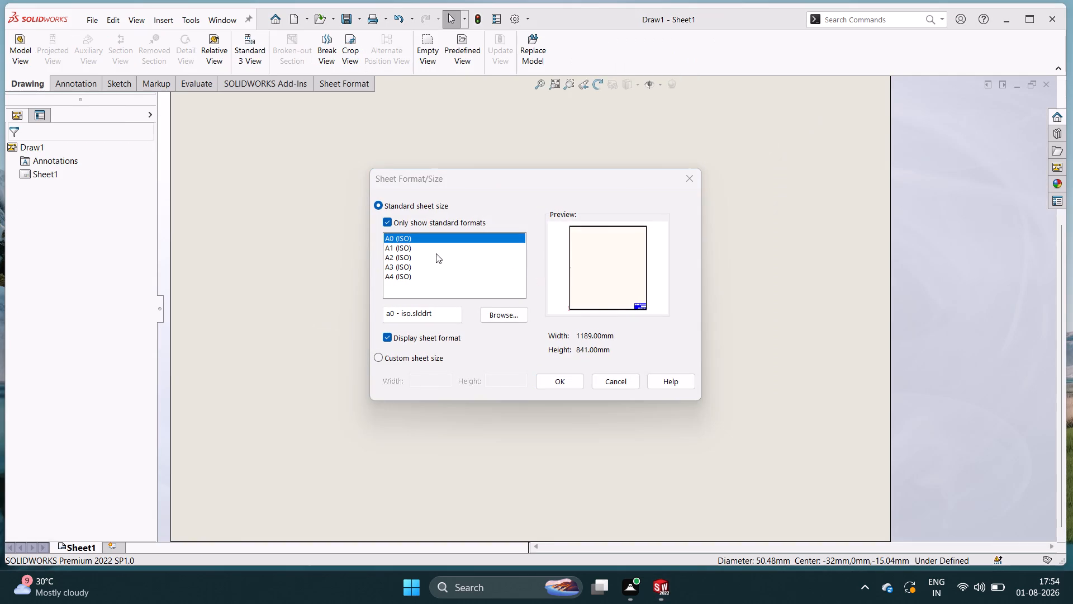
pyautogui.click(406, 267)
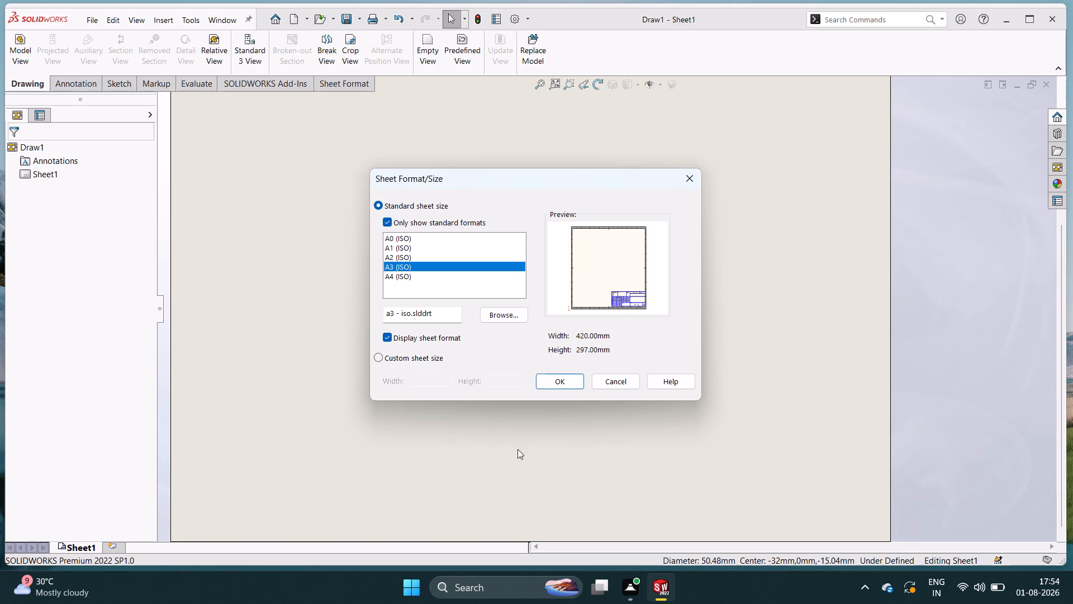
pyautogui.doubleClick(567, 379)
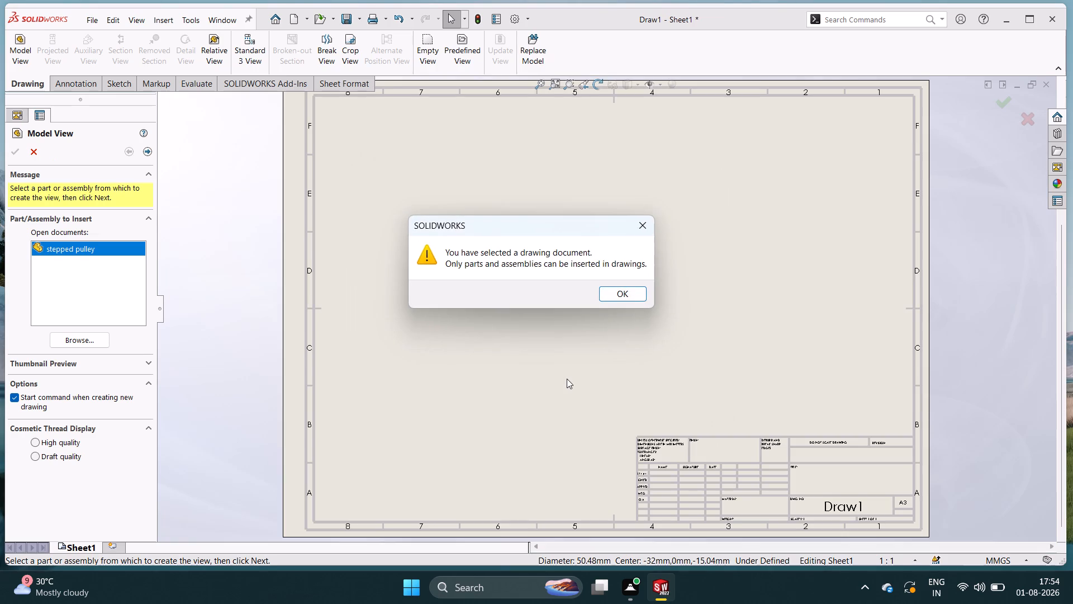
pyautogui.click(626, 301)
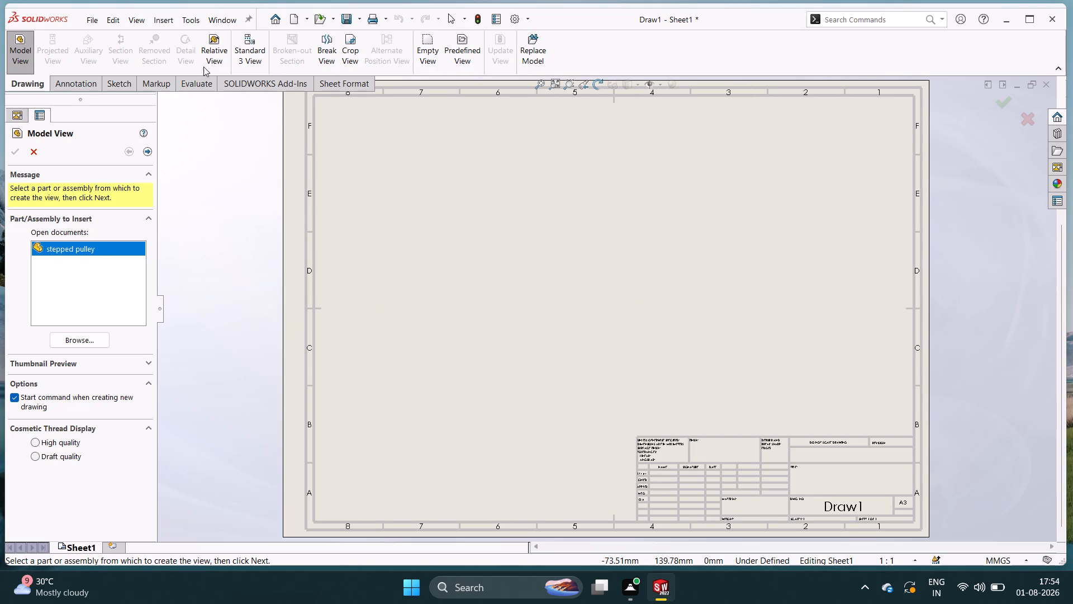
# Load the stepped pulley part from the Desktop as the model for the drawing view.
pyautogui.click(78, 347)
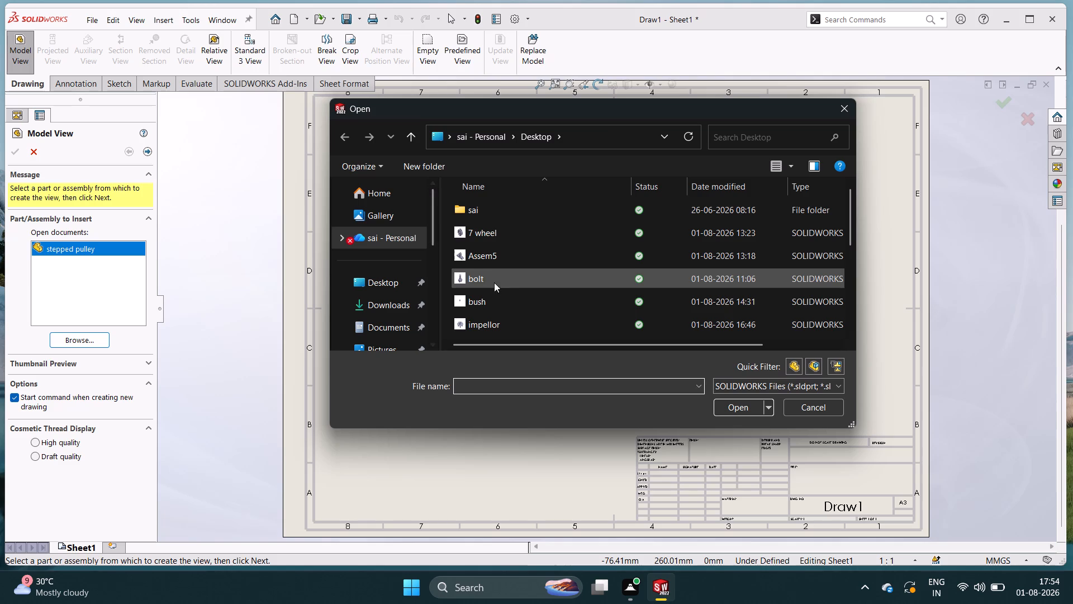
pyautogui.scroll(-3, 500, 291)
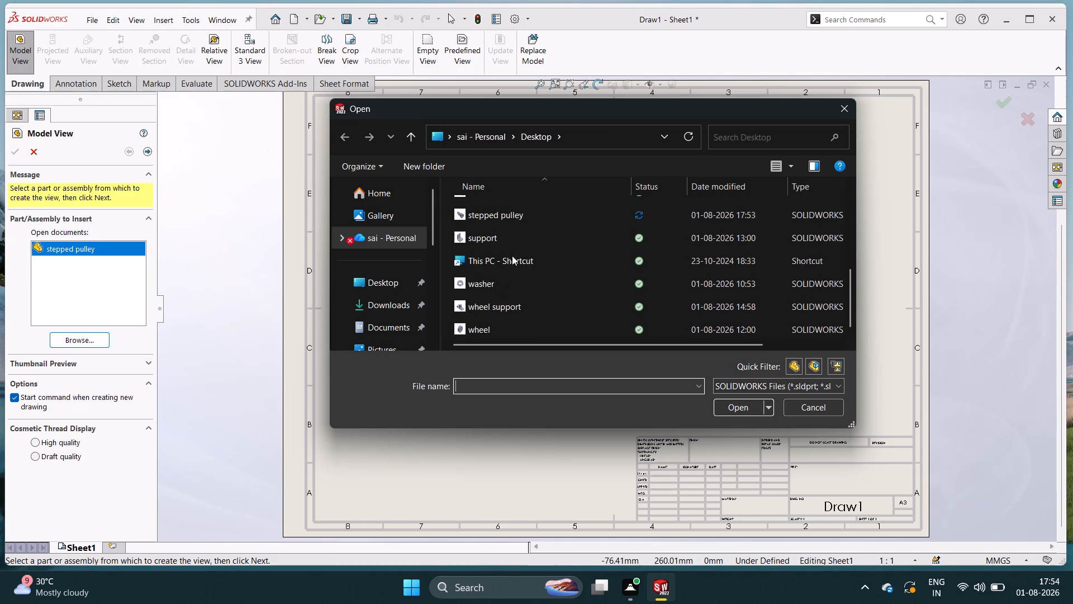
pyautogui.click(527, 211)
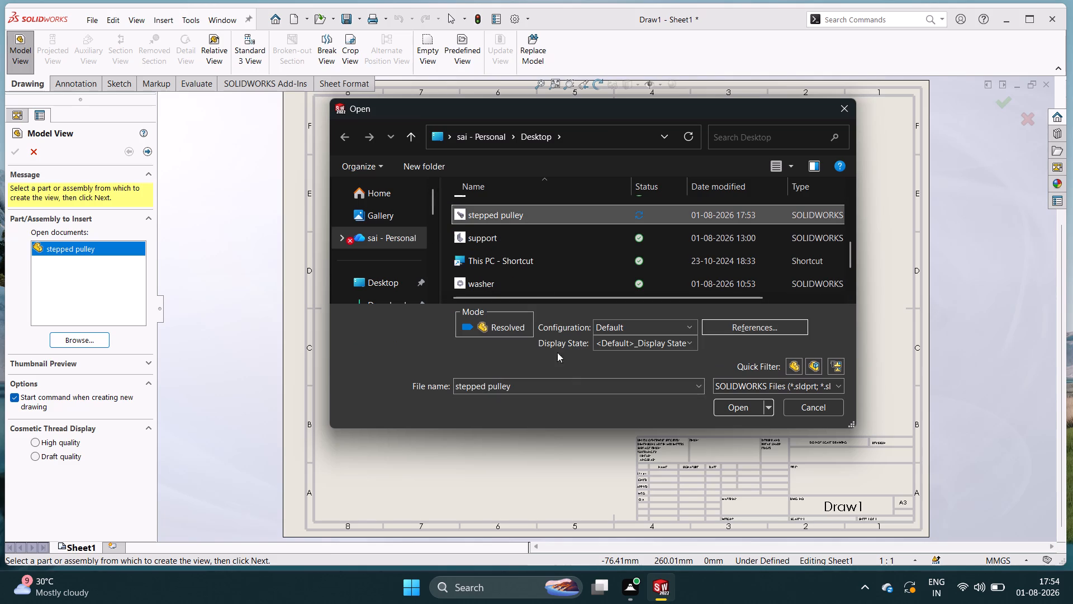
pyautogui.click(738, 404)
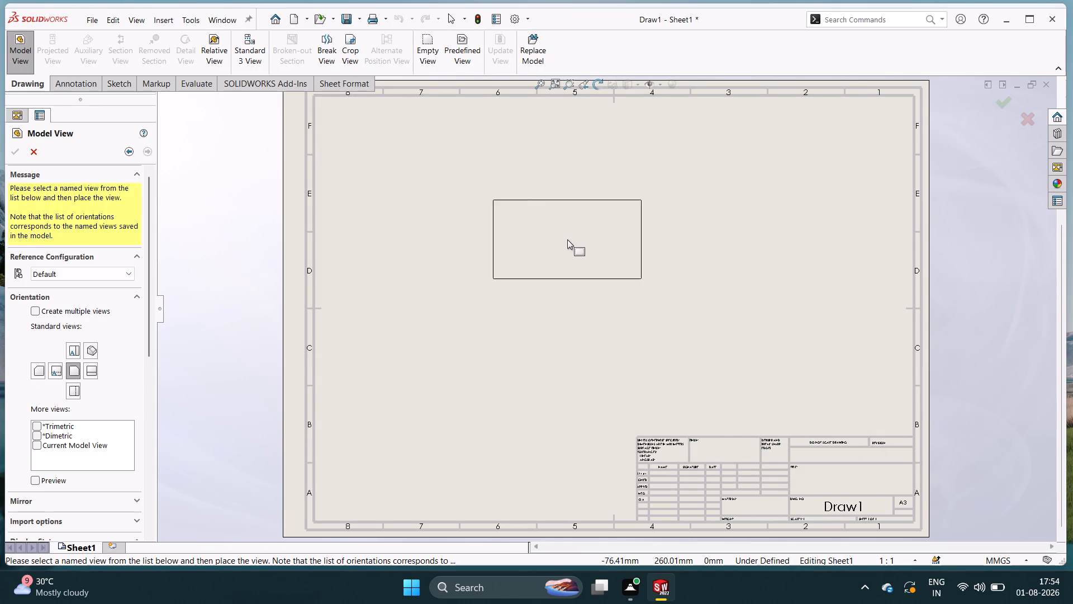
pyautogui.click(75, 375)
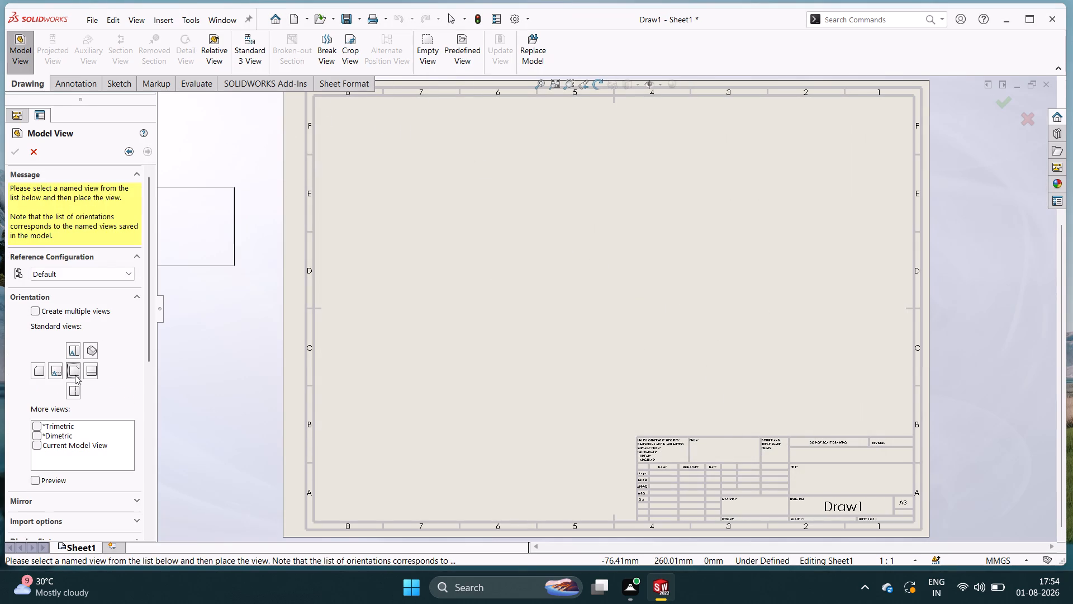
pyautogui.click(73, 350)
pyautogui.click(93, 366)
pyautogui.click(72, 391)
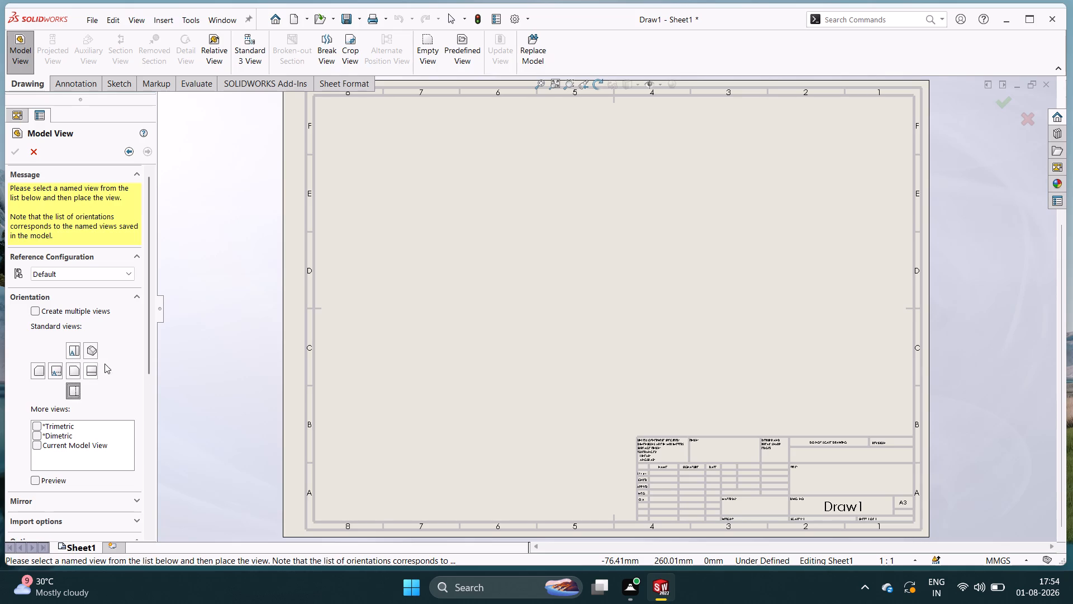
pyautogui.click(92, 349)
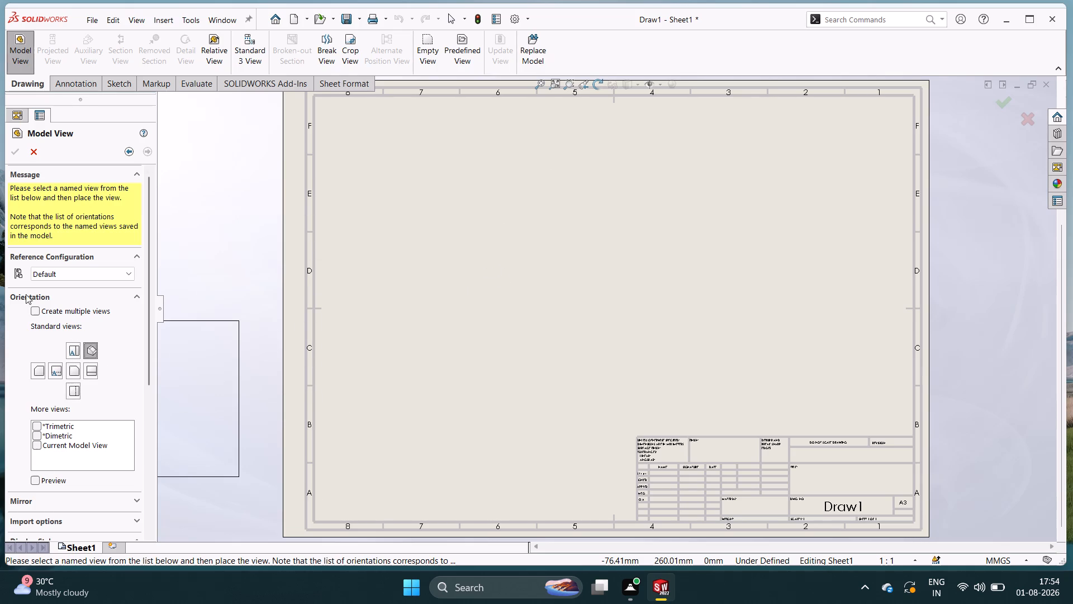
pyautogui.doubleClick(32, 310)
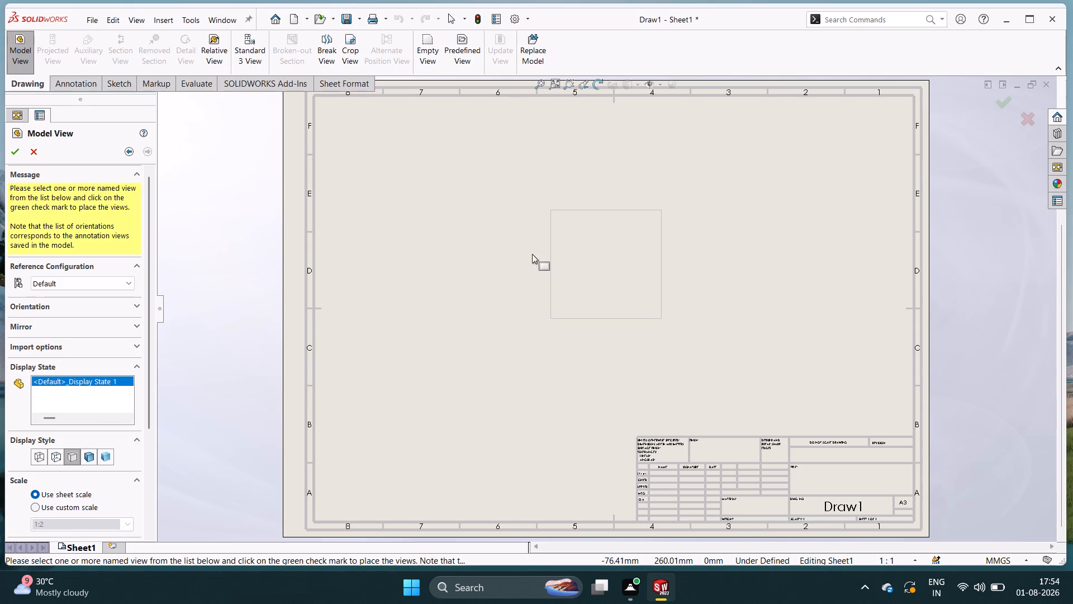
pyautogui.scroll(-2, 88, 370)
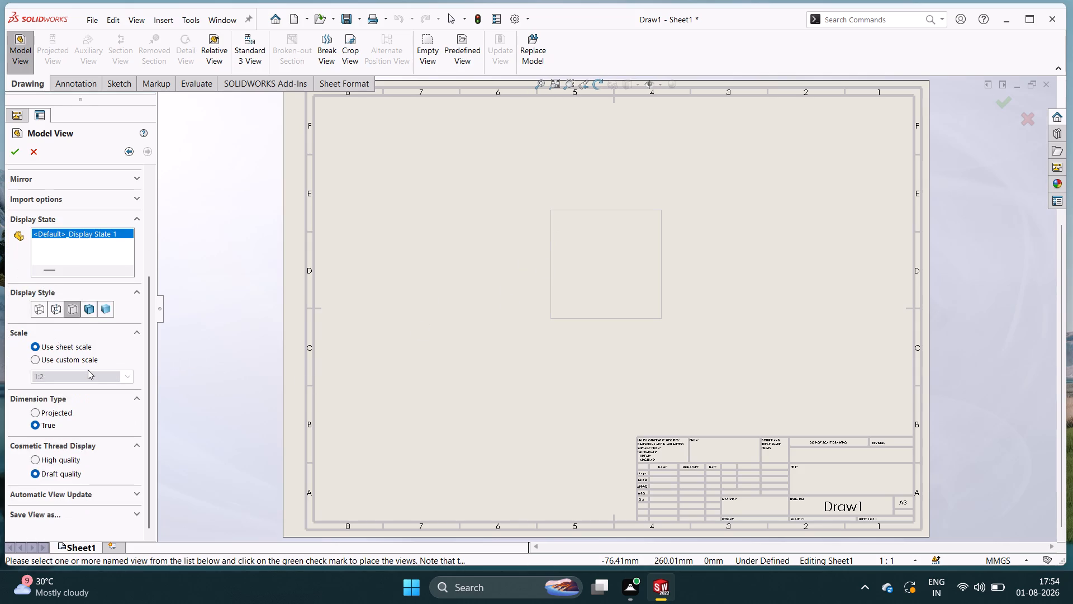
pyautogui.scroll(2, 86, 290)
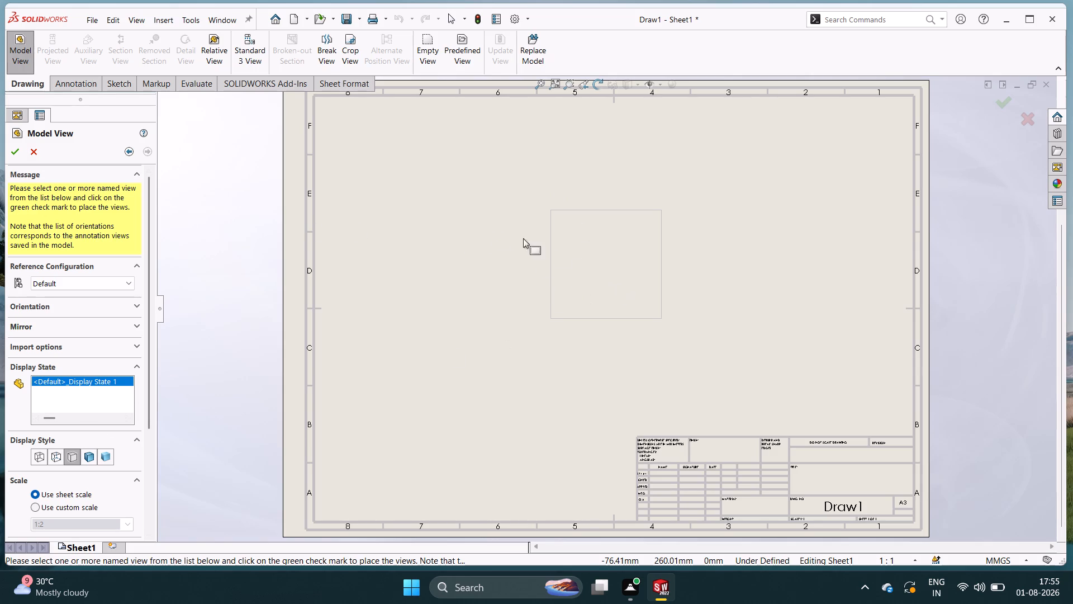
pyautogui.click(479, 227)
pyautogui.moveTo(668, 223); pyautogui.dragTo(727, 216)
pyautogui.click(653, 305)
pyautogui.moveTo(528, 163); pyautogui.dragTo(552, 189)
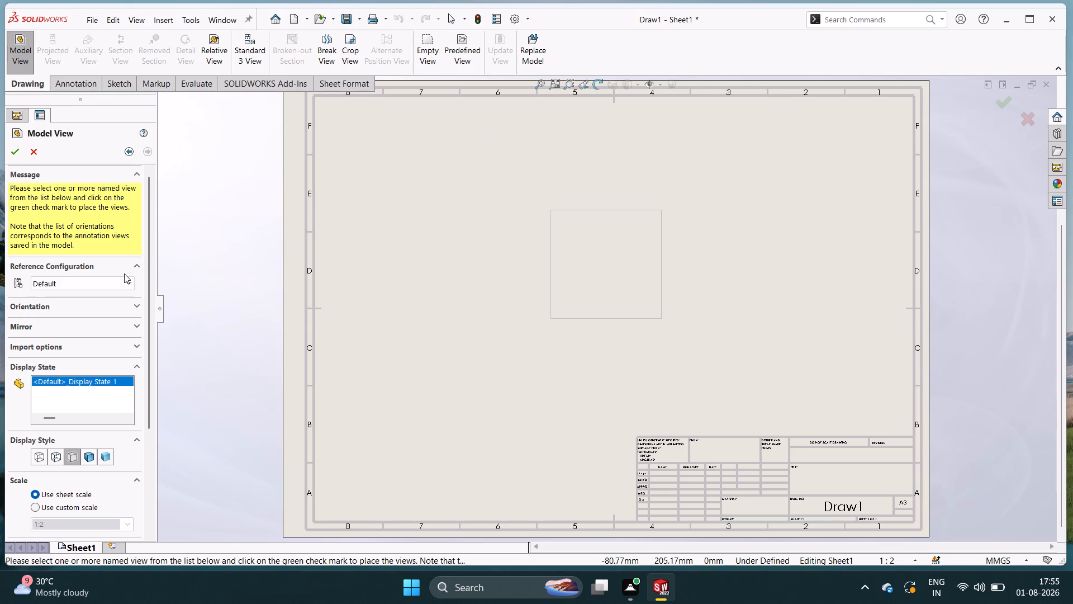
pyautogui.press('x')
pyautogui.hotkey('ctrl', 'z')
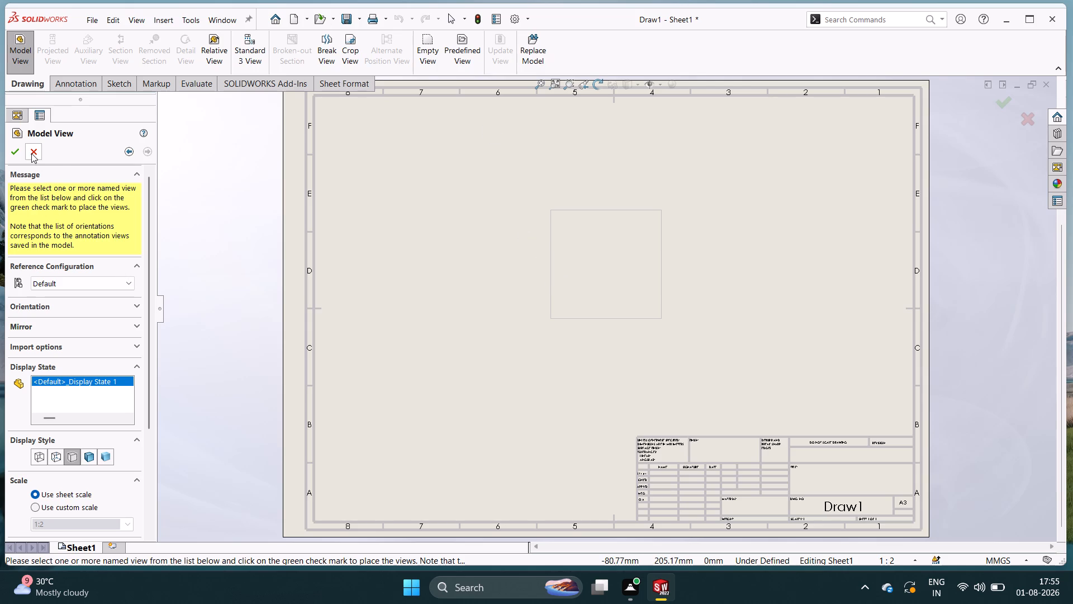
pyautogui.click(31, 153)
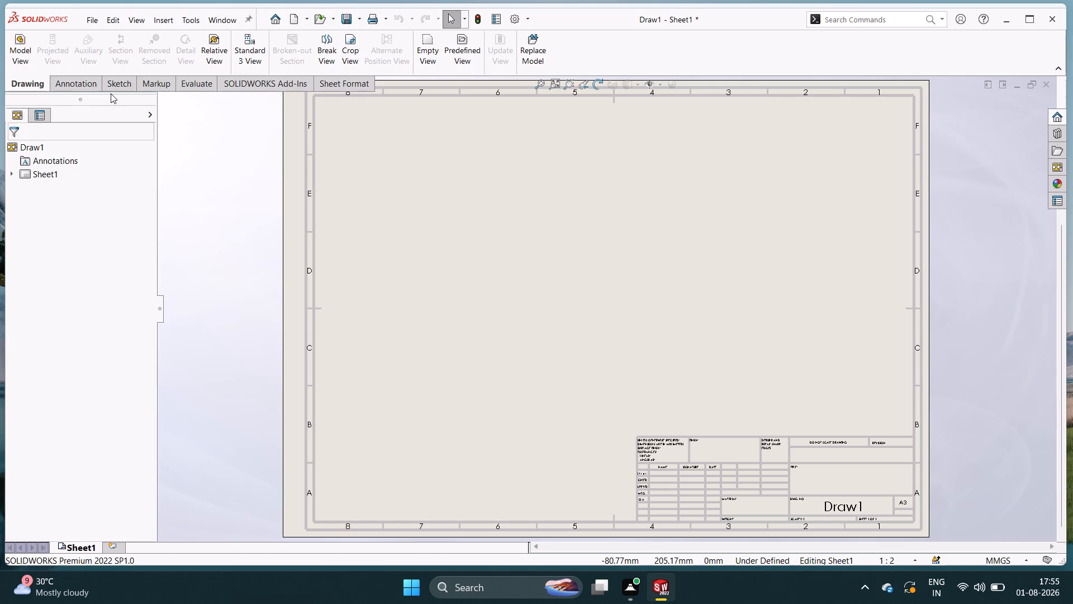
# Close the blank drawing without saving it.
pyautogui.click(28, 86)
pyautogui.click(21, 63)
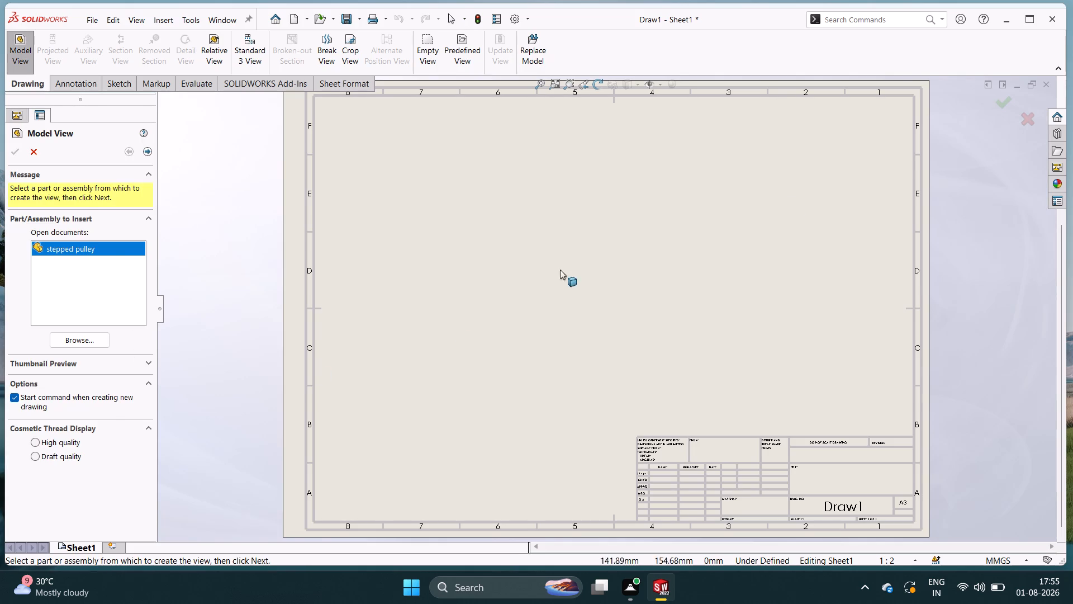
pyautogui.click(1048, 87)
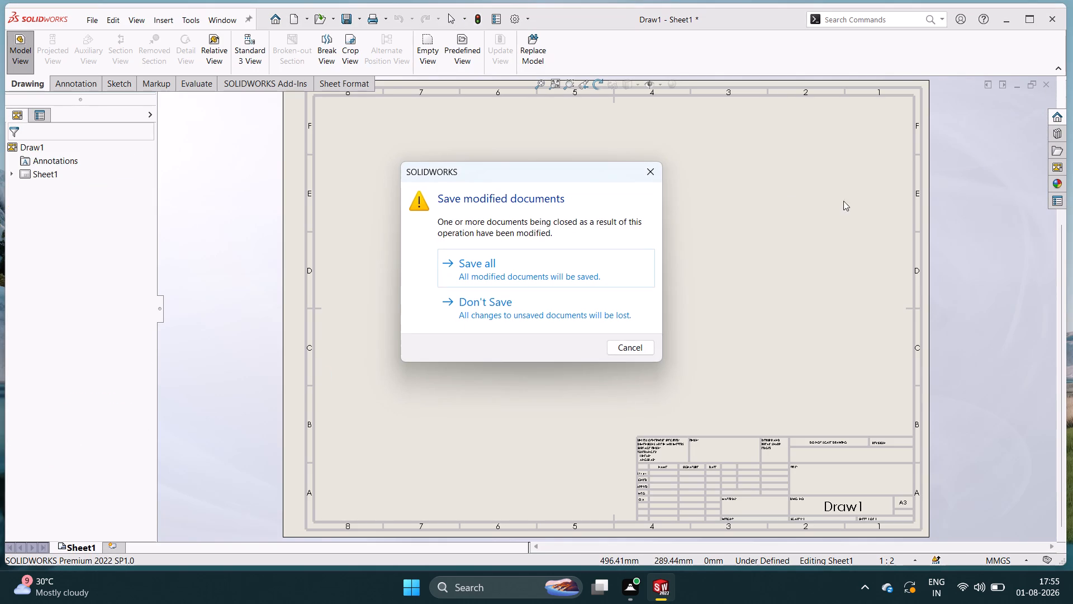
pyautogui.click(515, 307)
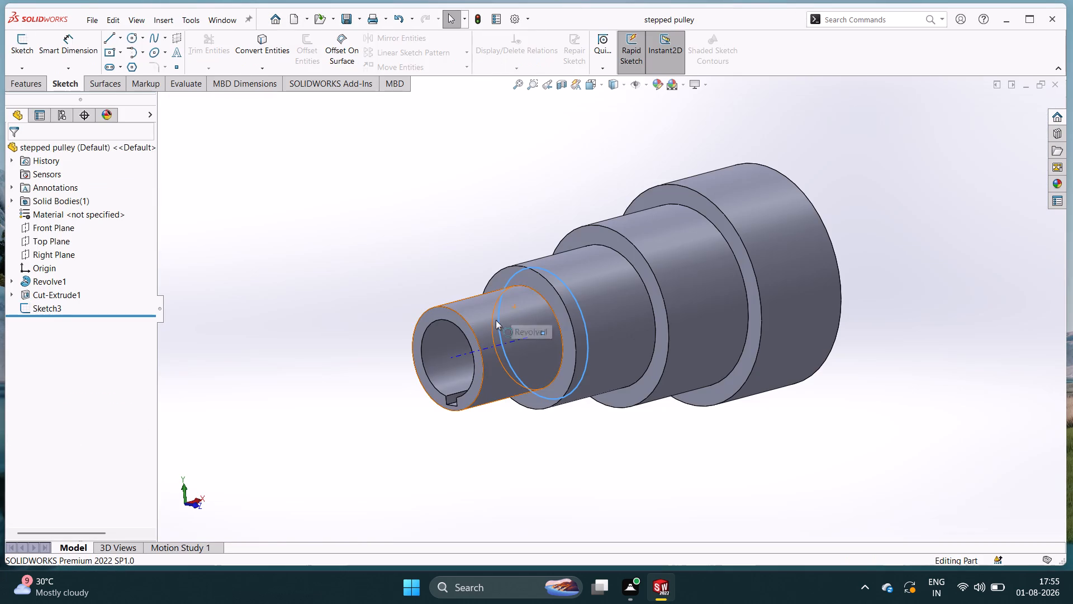
# Create a new drawing document on a standard A3 (ISO) sheet.
pyautogui.hotkey('ctrl', 'n')
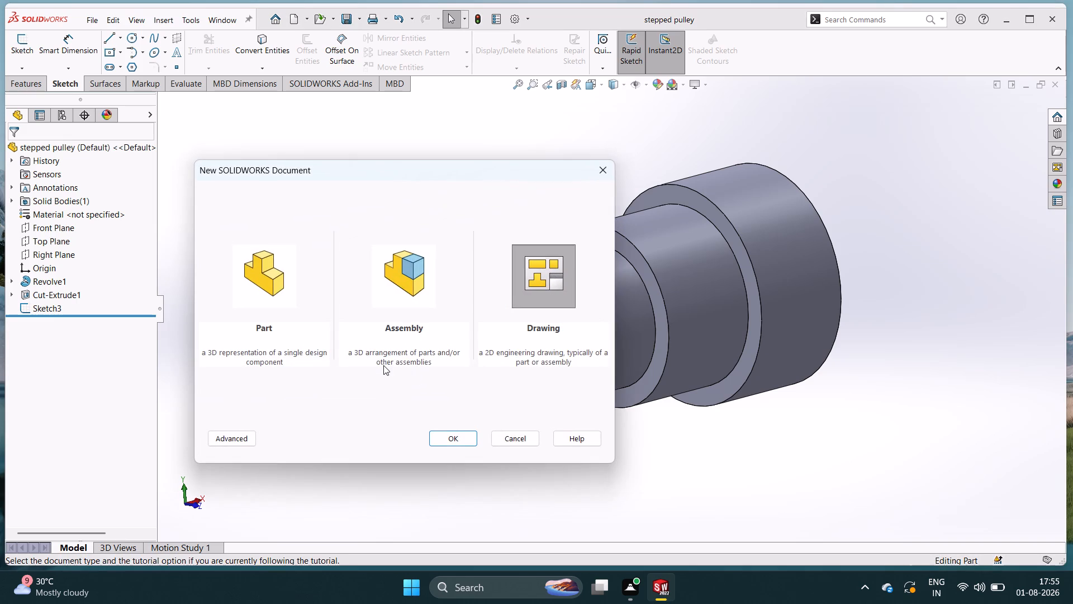
pyautogui.click(453, 440)
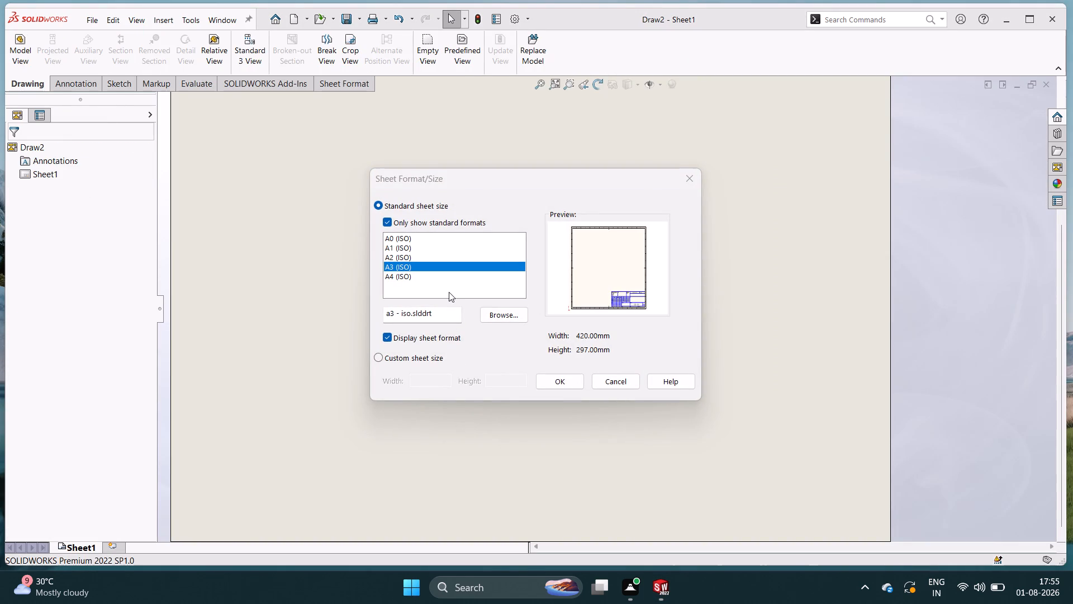
pyautogui.click(548, 379)
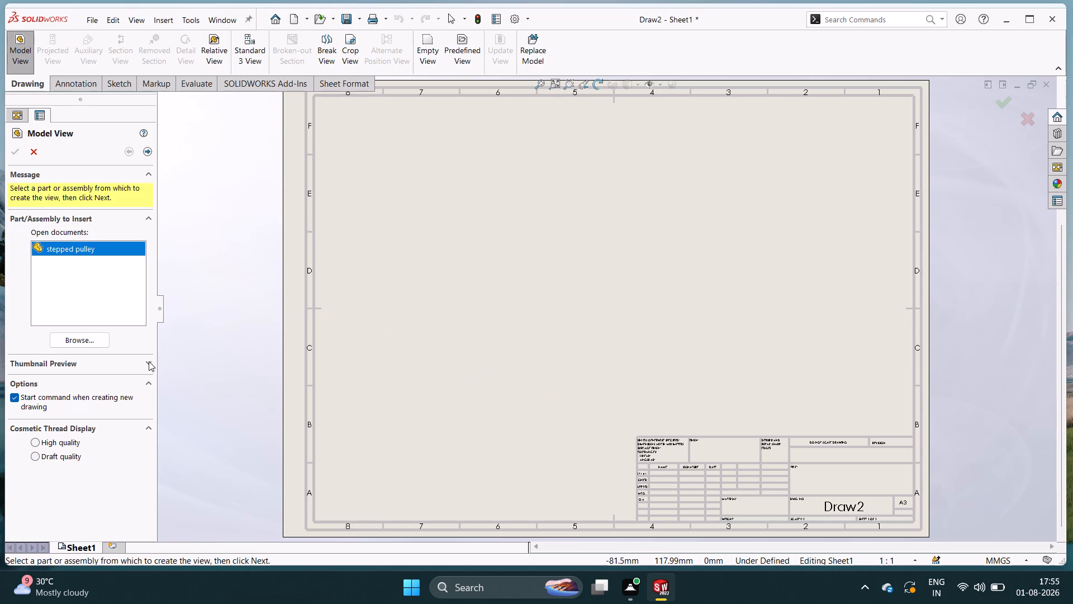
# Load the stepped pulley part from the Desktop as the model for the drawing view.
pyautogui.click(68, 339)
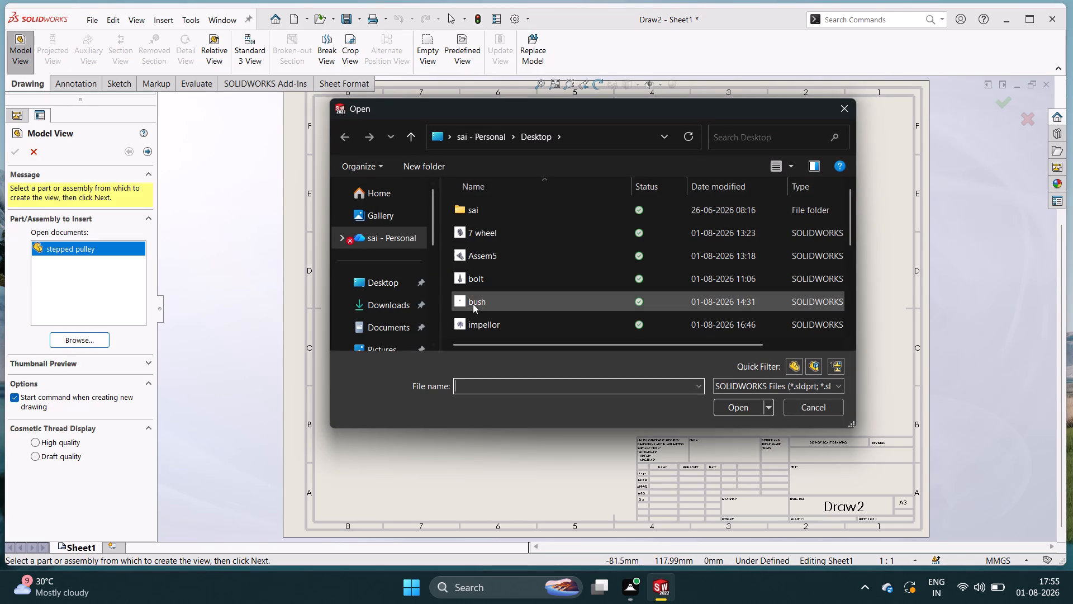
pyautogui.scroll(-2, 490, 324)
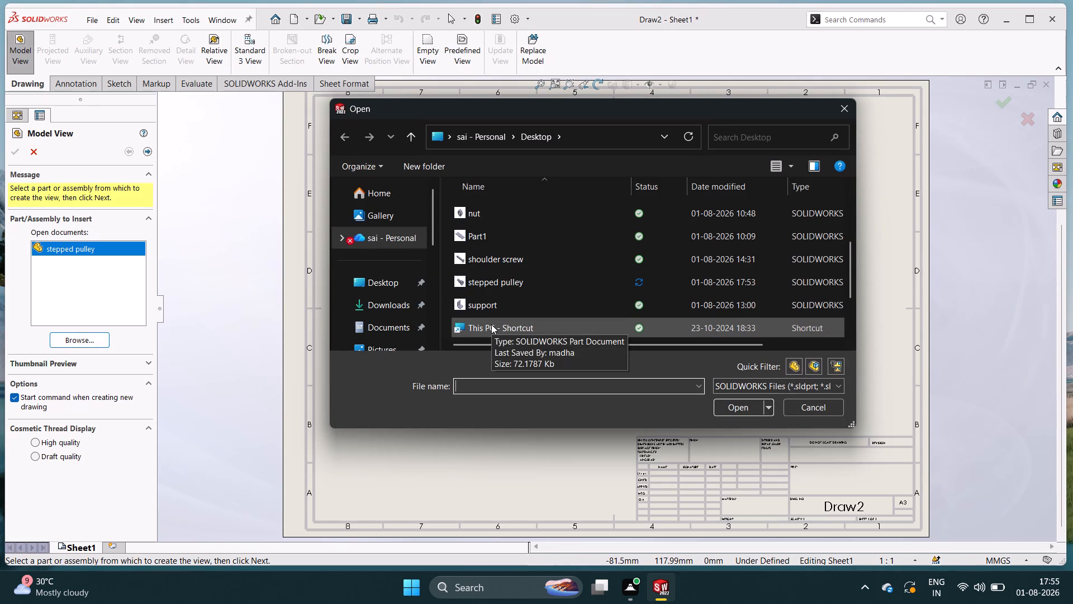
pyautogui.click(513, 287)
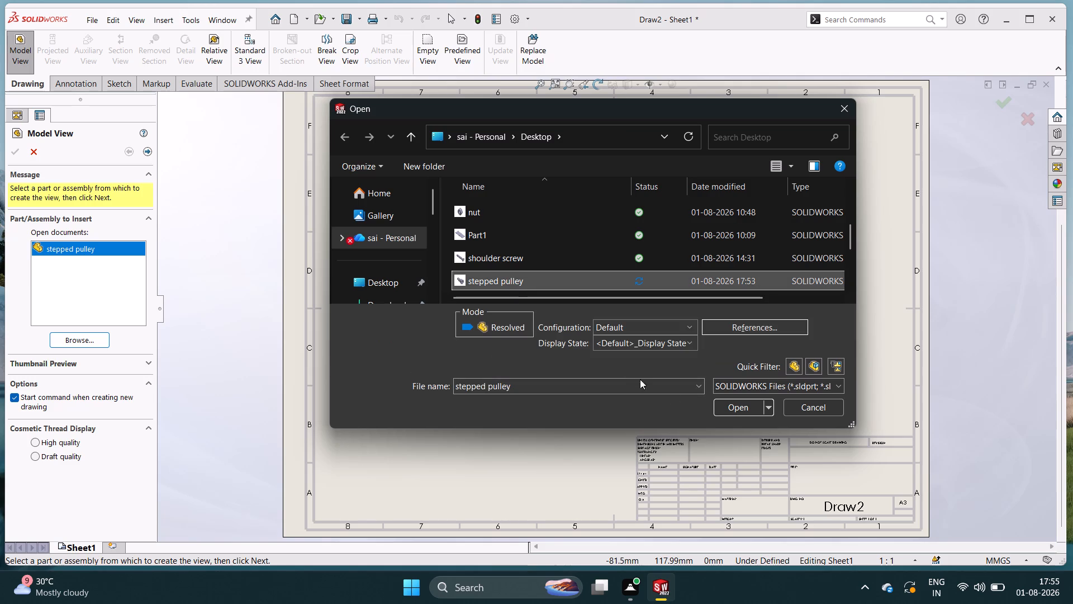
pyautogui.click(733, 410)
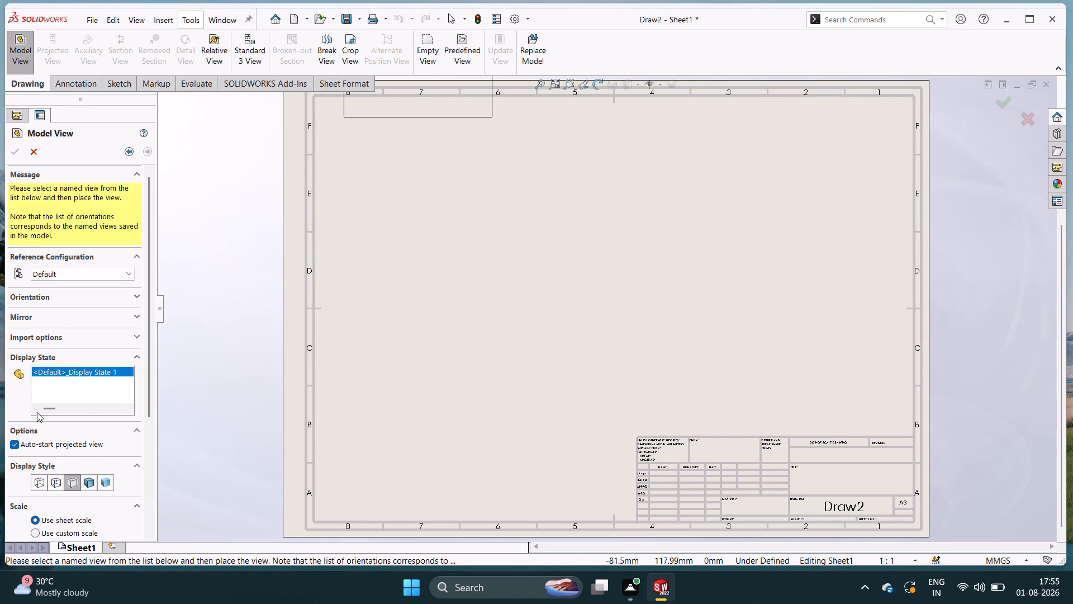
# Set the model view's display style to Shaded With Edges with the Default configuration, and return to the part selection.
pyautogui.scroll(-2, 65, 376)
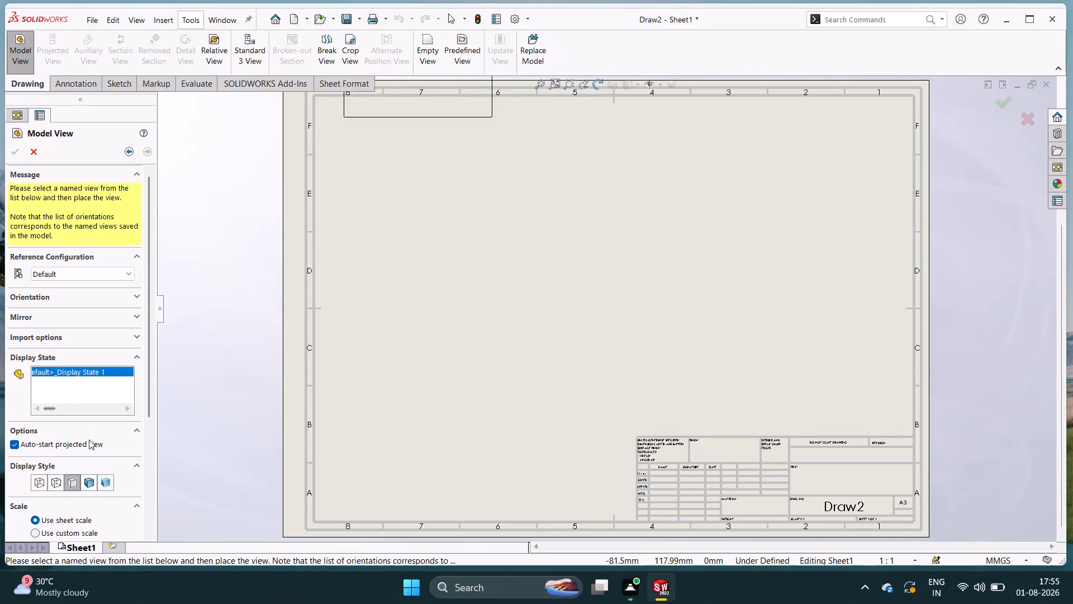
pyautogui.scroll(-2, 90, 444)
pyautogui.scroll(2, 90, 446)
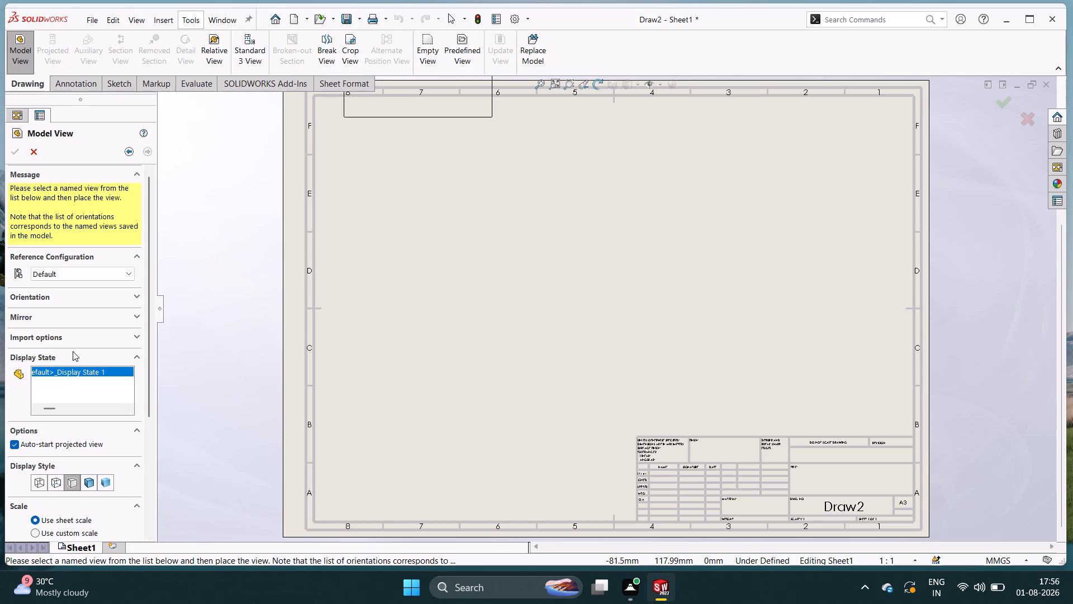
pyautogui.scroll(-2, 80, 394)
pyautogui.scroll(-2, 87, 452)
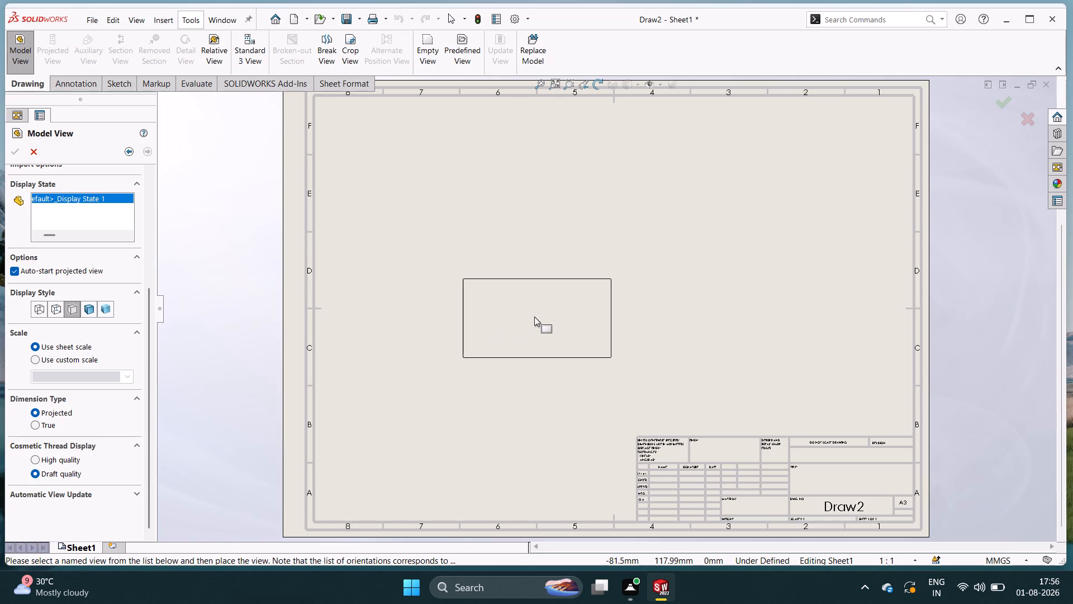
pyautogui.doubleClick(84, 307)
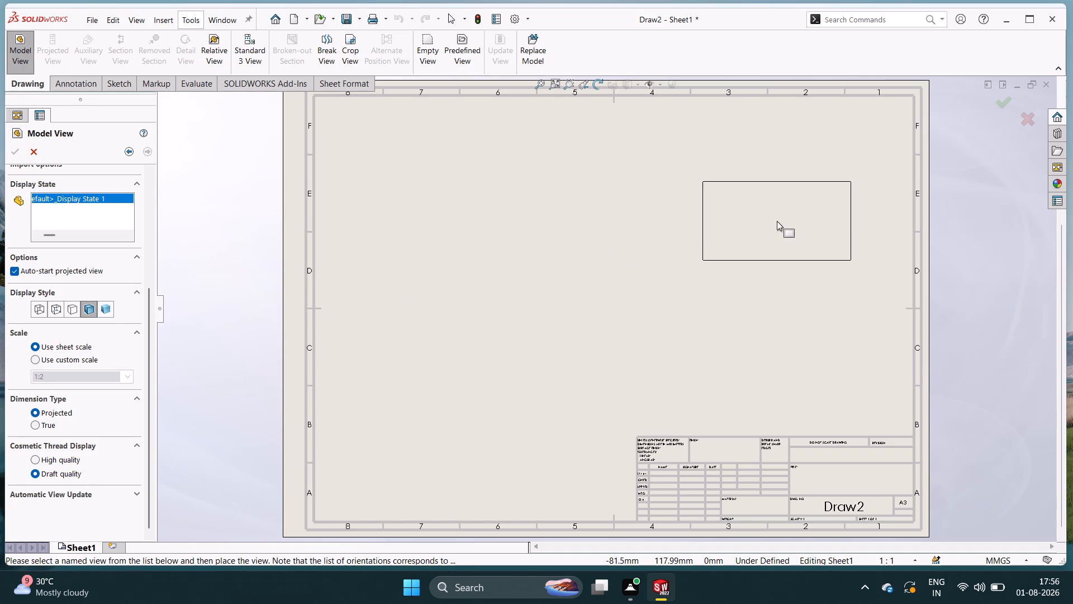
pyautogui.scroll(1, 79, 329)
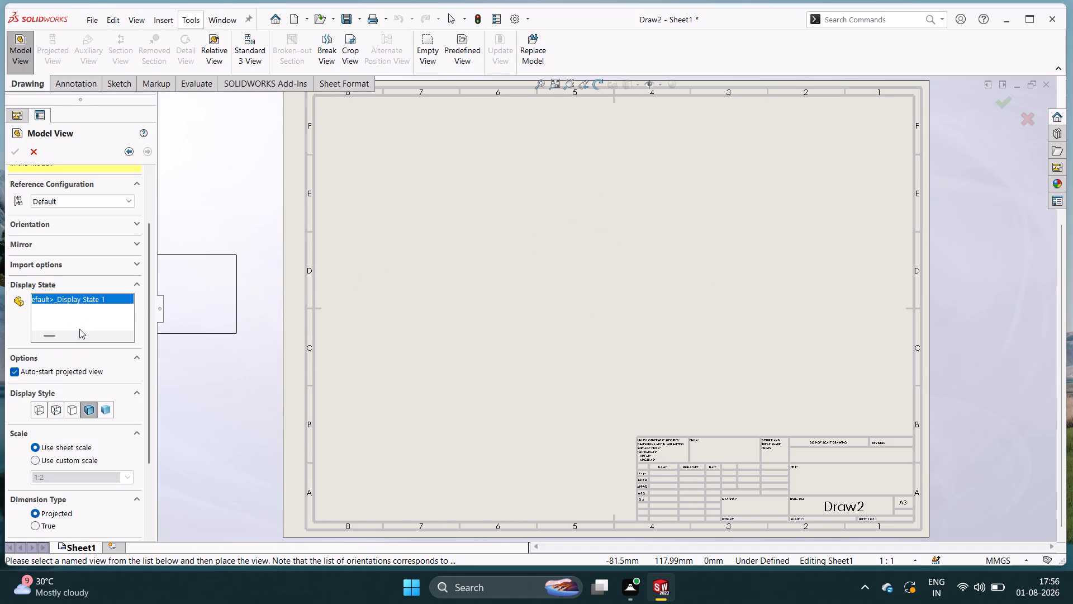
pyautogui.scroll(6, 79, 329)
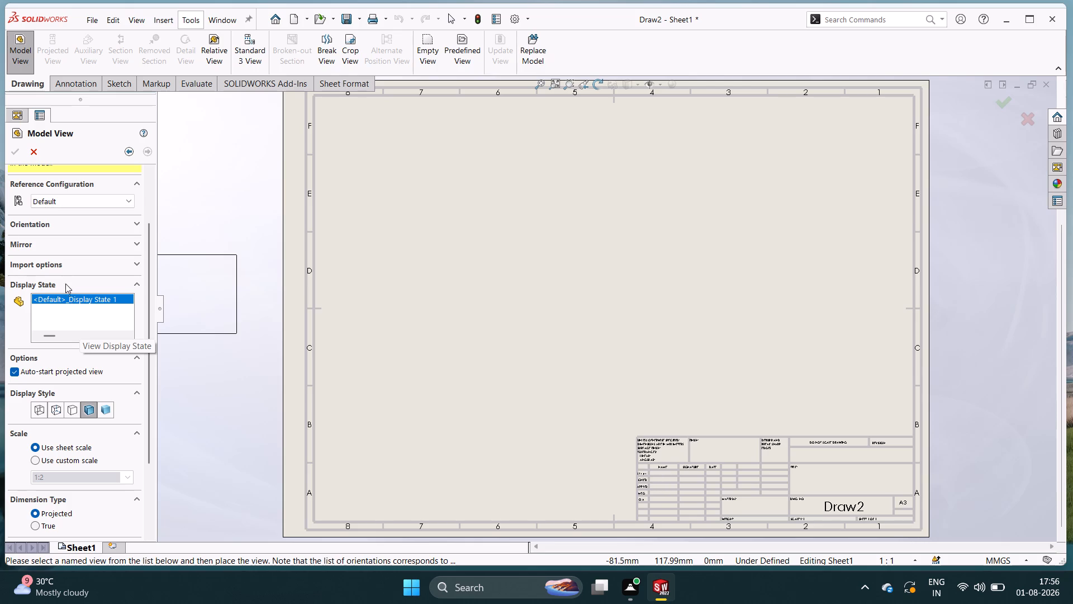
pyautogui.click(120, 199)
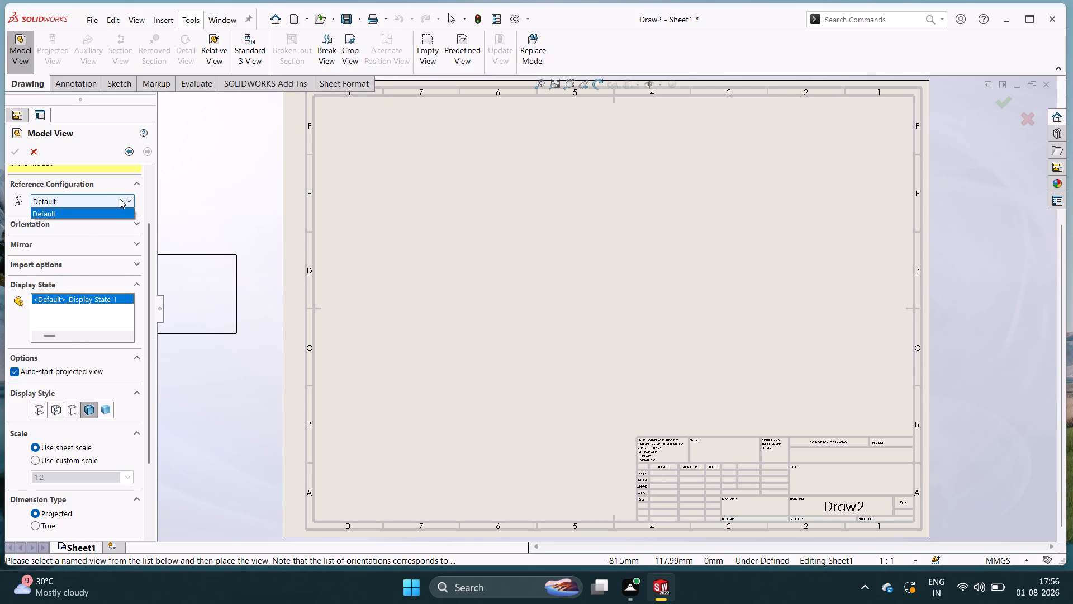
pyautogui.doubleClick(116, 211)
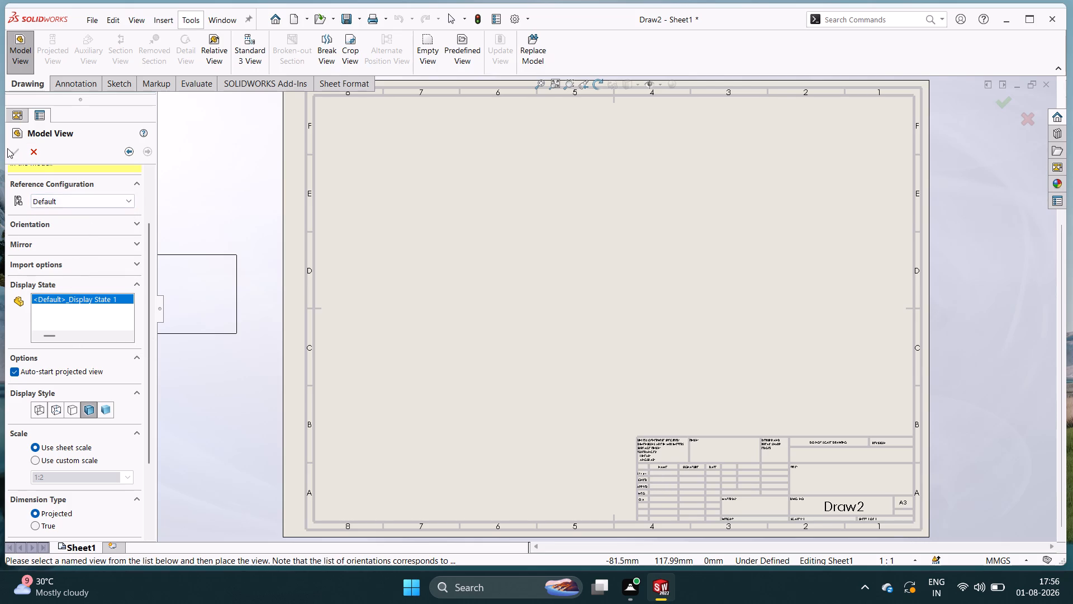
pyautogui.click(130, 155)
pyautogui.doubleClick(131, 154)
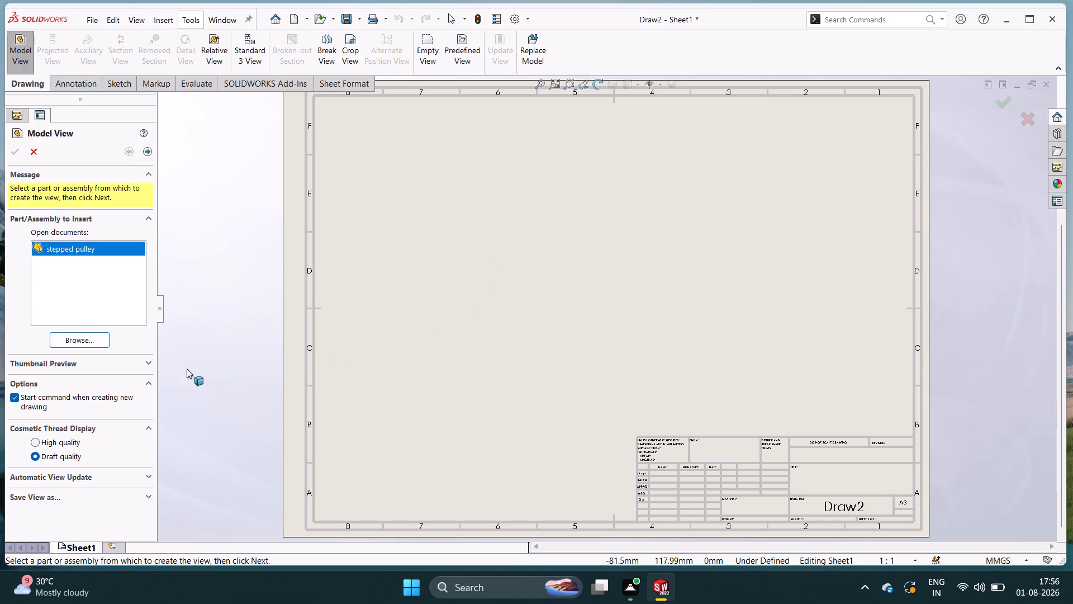
# Reload the stepped pulley part from the Desktop as the model for the drawing view.
pyautogui.click(99, 339)
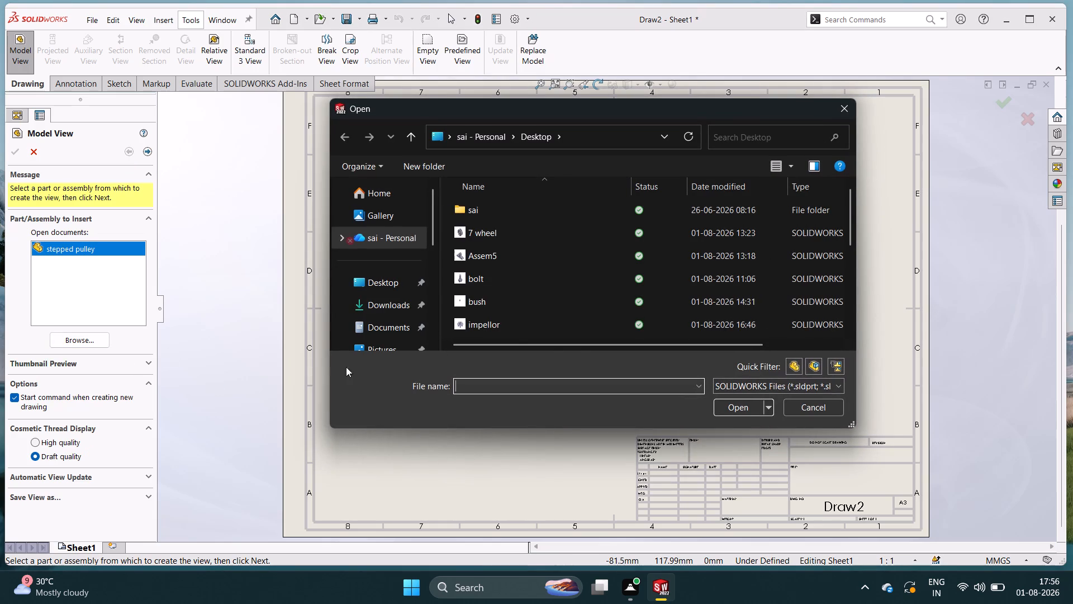
pyautogui.scroll(-3, 578, 293)
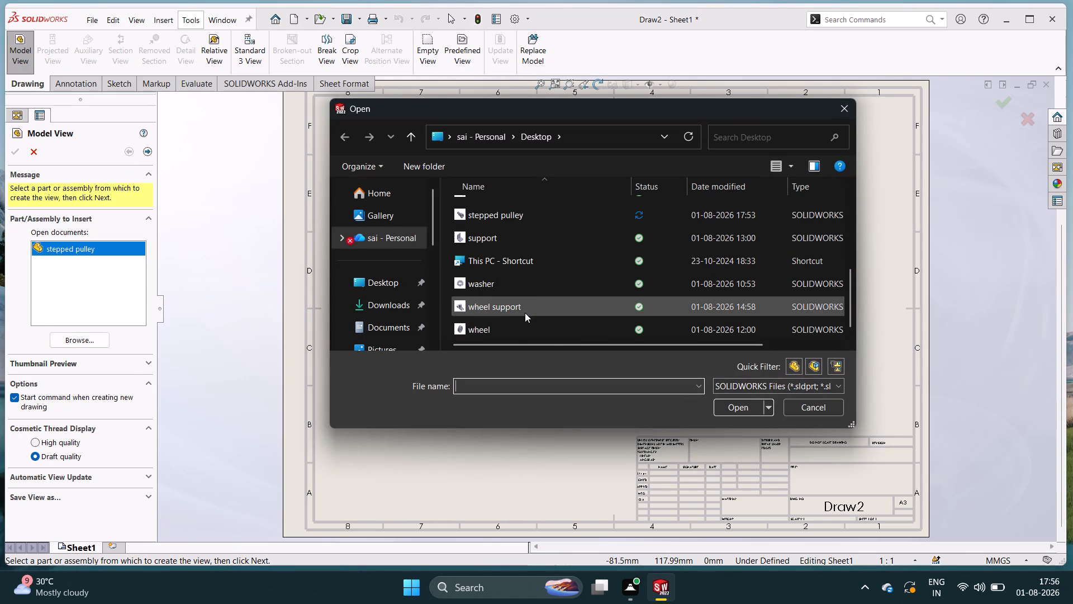
pyautogui.doubleClick(512, 219)
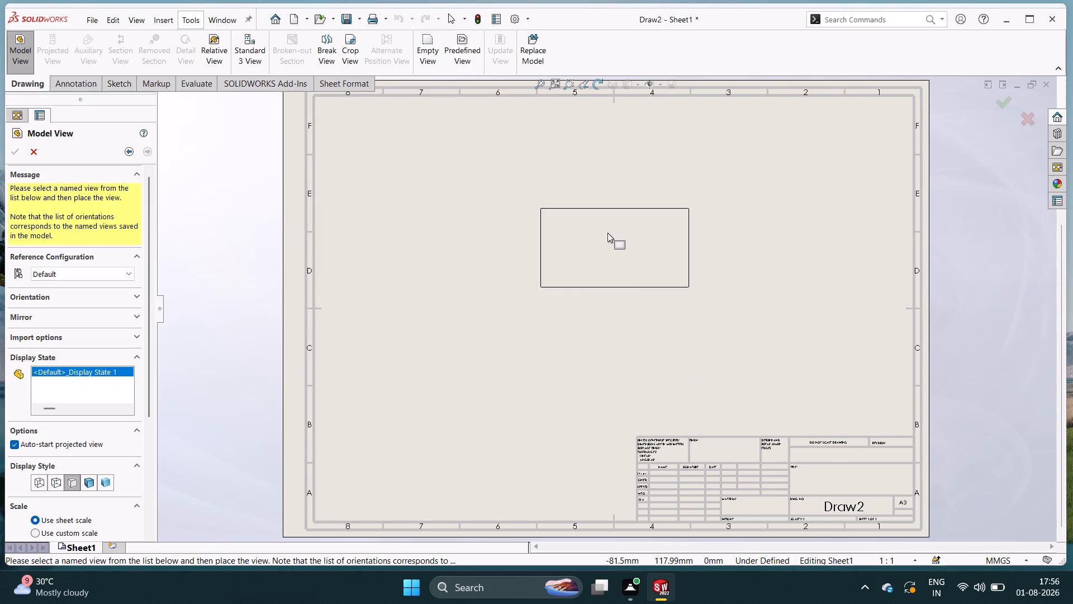
# Examine the Model View options for the stepped pulley, including import options, display state, display style, scale and dimension type.
pyautogui.click(135, 427)
pyautogui.doubleClick(135, 427)
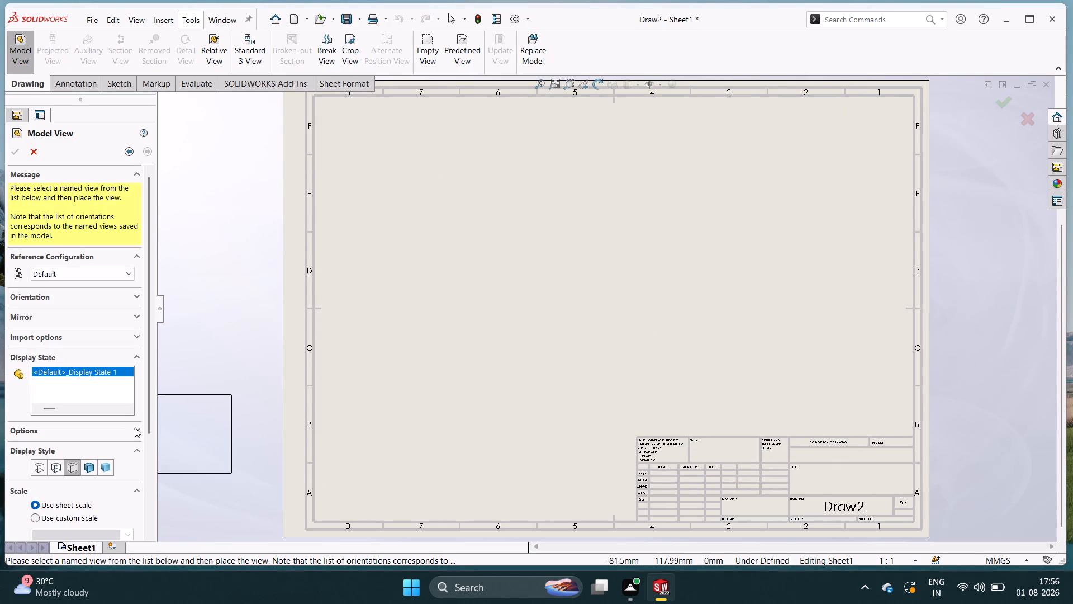
pyautogui.click(133, 434)
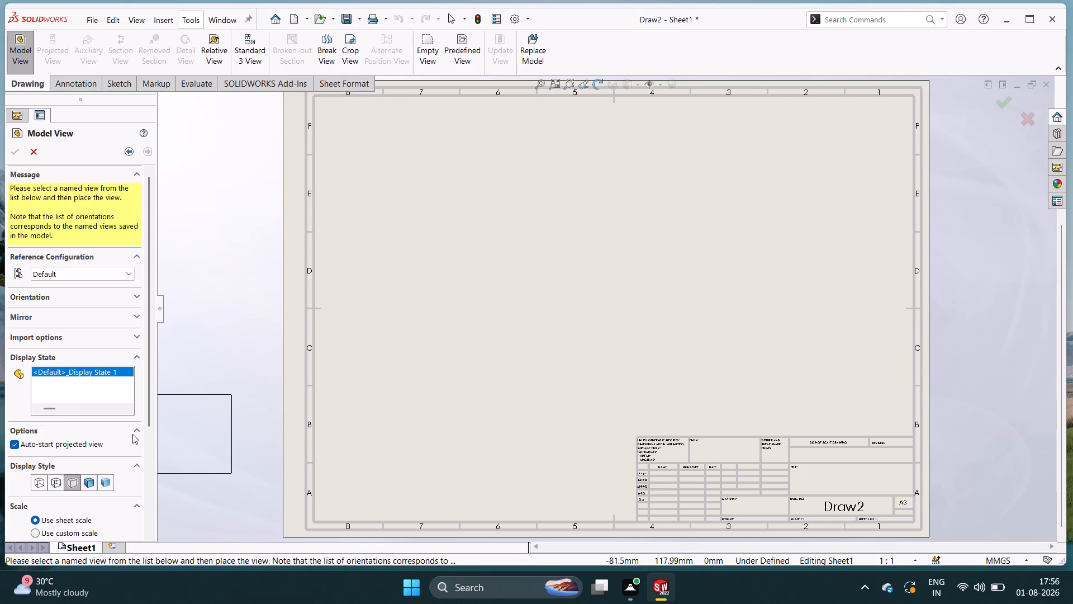
pyautogui.scroll(-1, 132, 434)
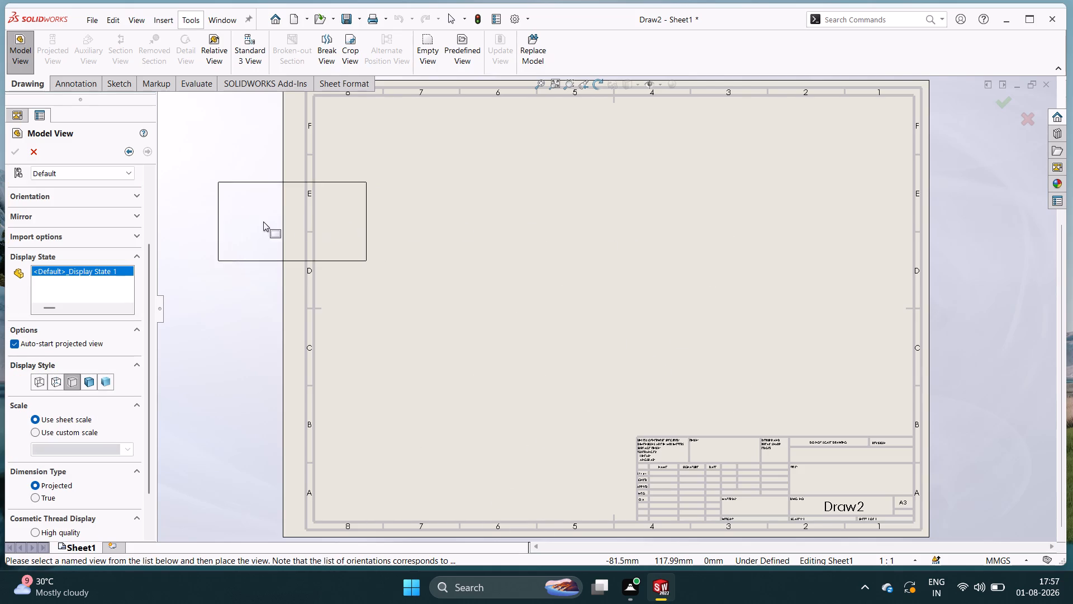
pyautogui.scroll(2, 110, 256)
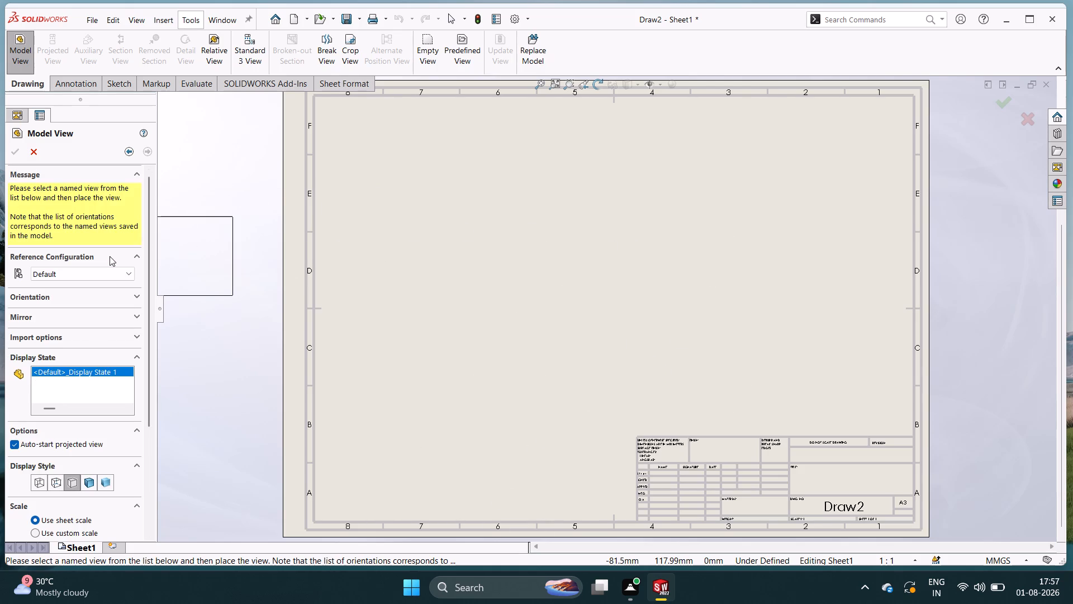
pyautogui.click(125, 337)
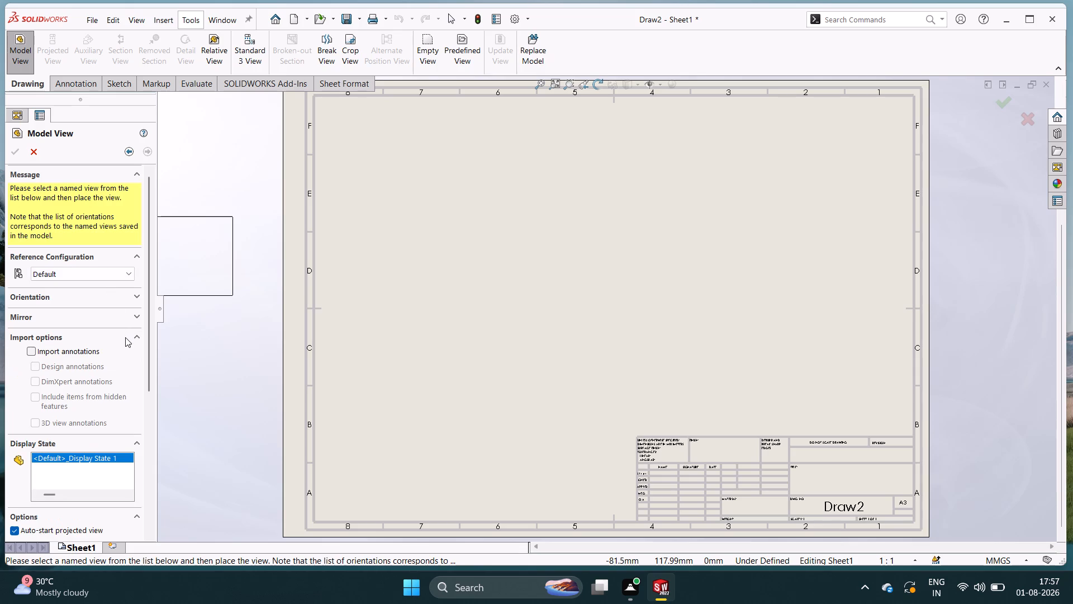
pyautogui.doubleClick(125, 337)
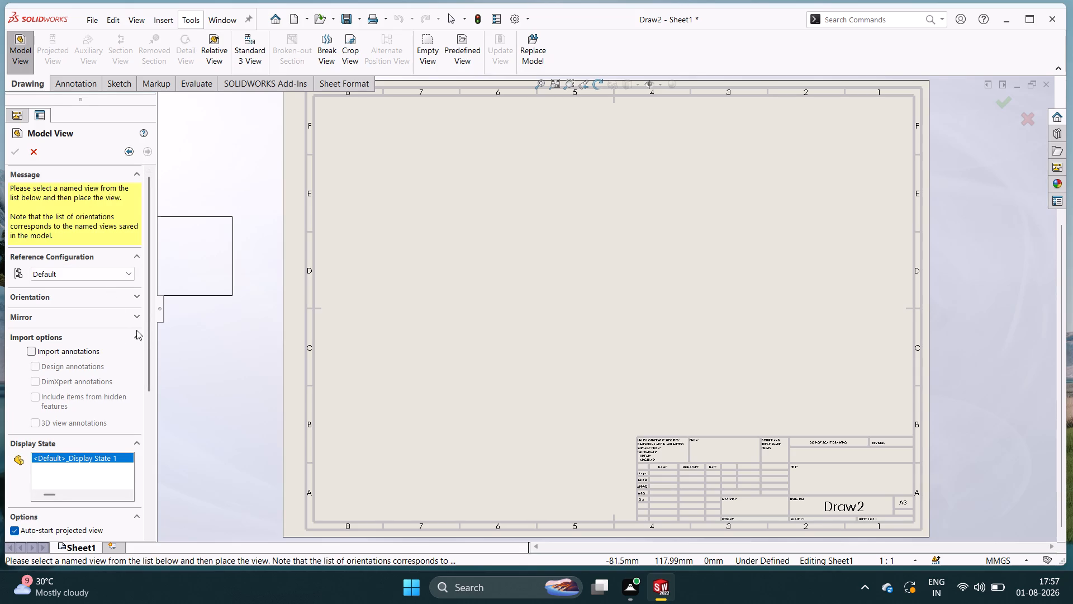
pyautogui.click(134, 332)
pyautogui.scroll(-1, 118, 366)
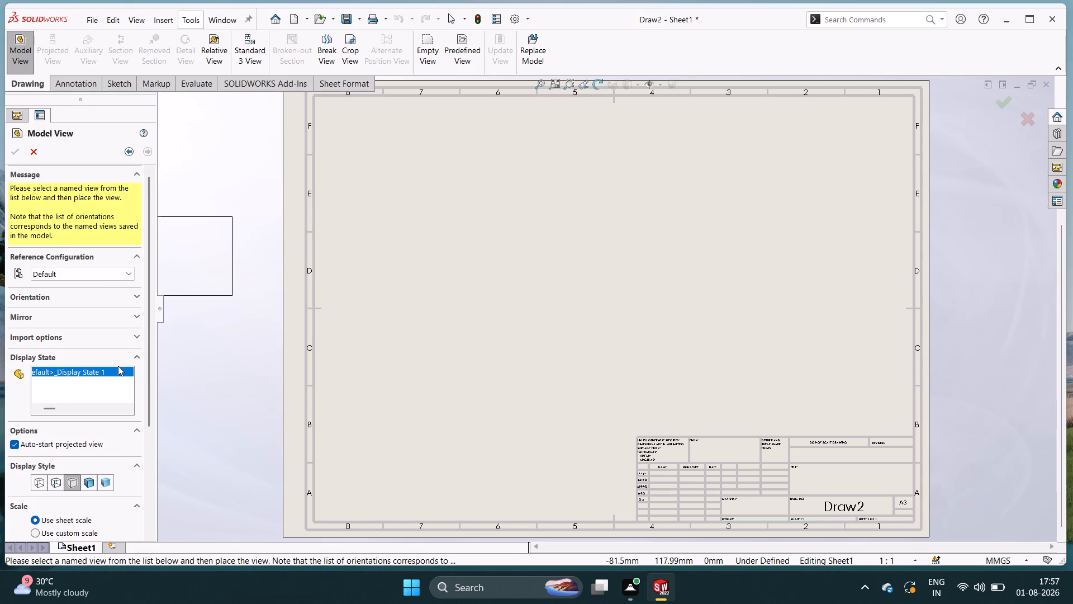
pyautogui.scroll(-3, 118, 366)
pyautogui.scroll(-3, 111, 482)
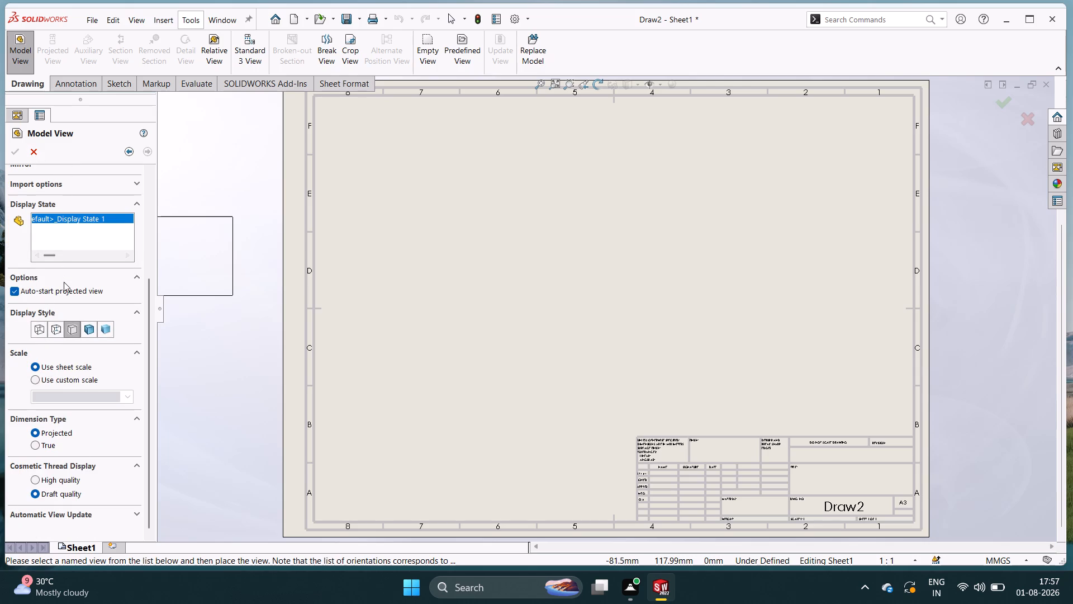
pyautogui.scroll(2, 64, 282)
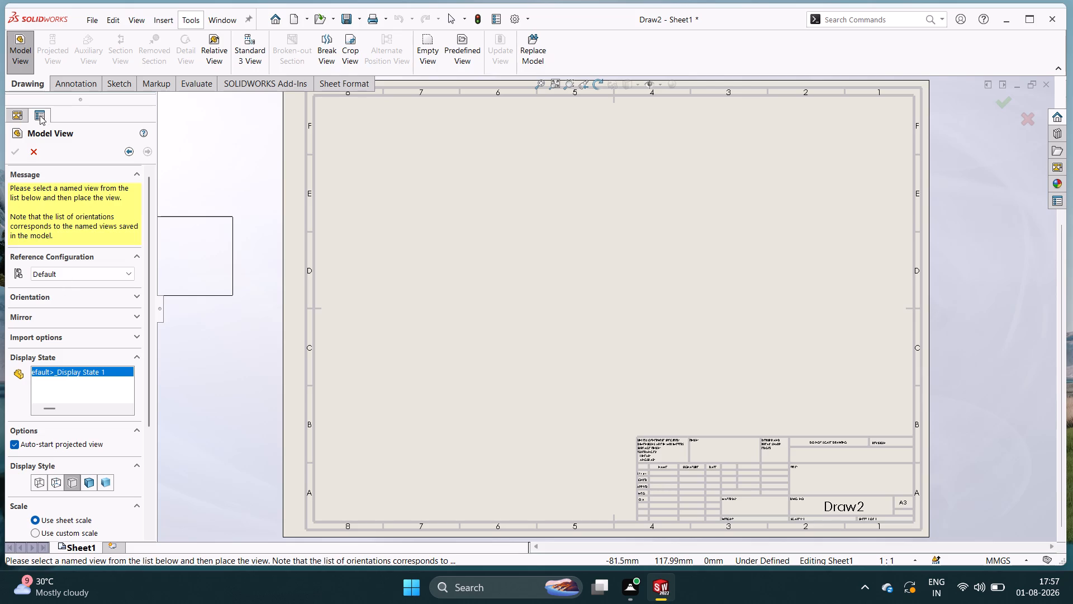
# Cancel the model view and close the empty drawing without saving it.
pyautogui.click(36, 153)
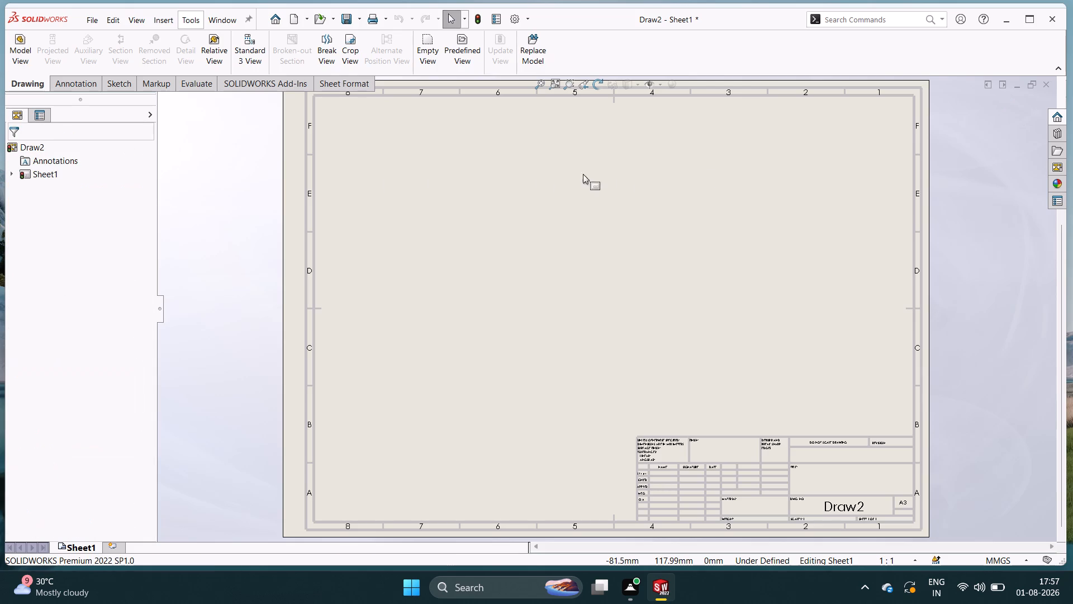
pyautogui.tripleClick(1048, 83)
pyautogui.click(1048, 83)
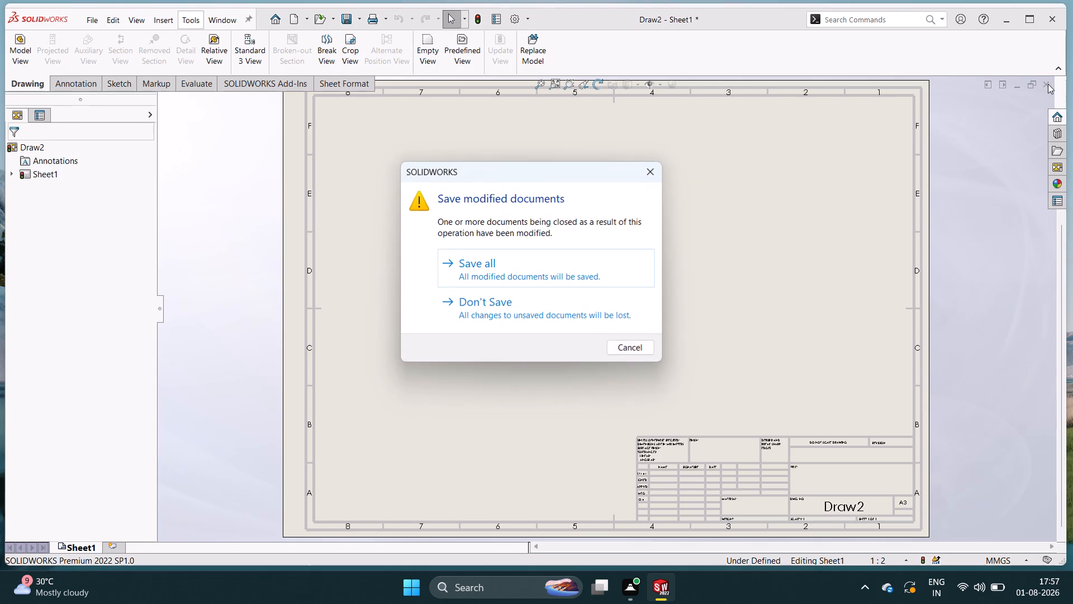
pyautogui.click(547, 300)
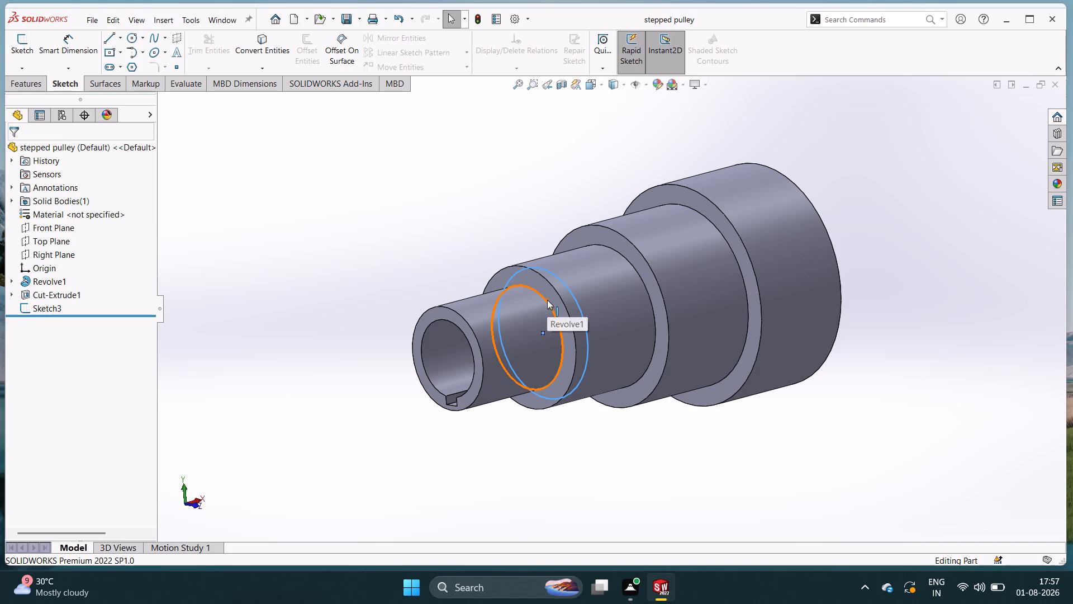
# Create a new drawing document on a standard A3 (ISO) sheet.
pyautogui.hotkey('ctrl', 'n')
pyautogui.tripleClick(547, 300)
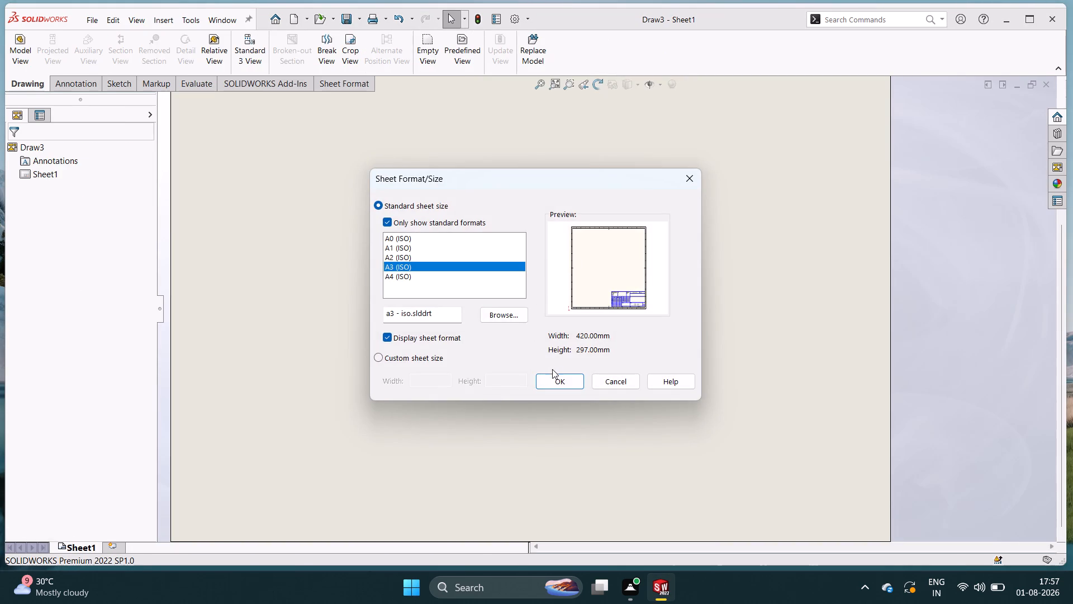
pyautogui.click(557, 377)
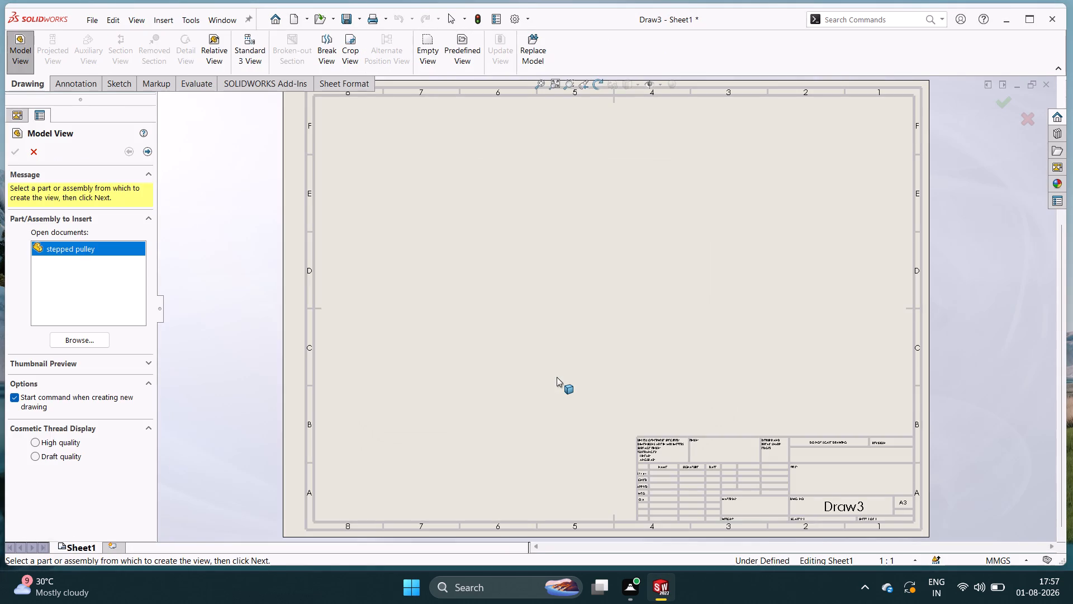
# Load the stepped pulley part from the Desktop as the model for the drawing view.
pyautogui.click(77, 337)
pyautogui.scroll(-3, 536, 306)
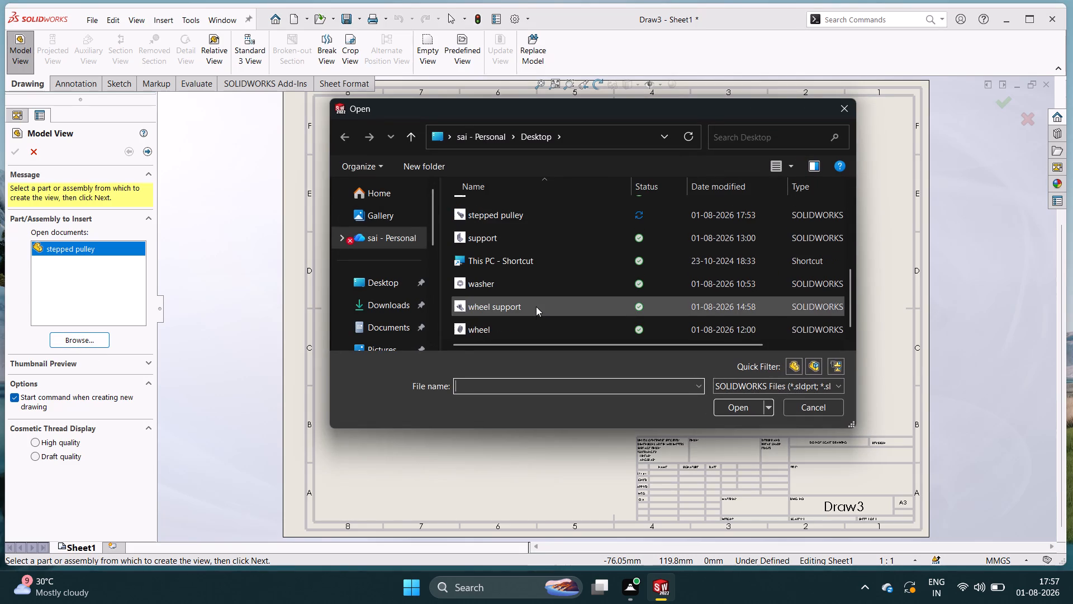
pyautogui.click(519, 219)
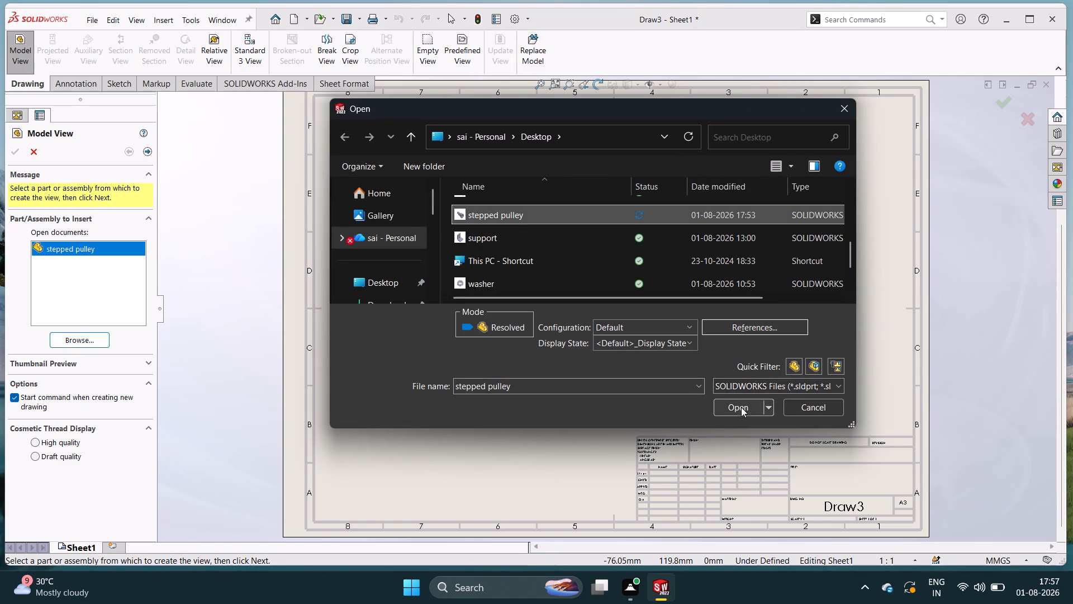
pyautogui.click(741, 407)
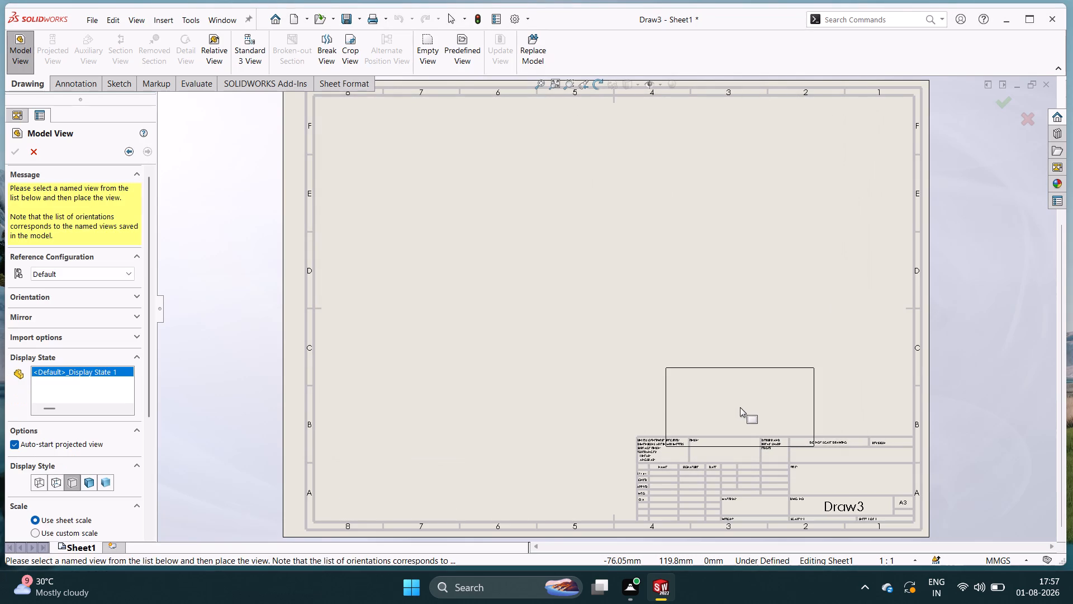
# Review the Model View settings from reference configuration through cosmetic thread display, and leave the view unplaced.
pyautogui.scroll(-3, 102, 378)
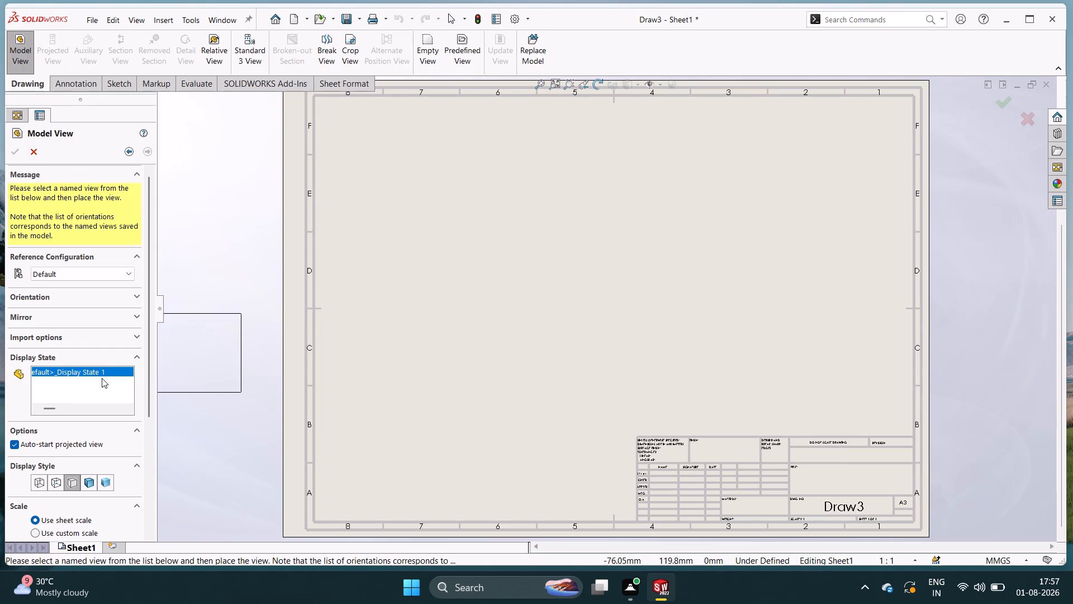
pyautogui.scroll(8, 102, 378)
pyautogui.scroll(-6, 102, 378)
pyautogui.scroll(-5, 152, 408)
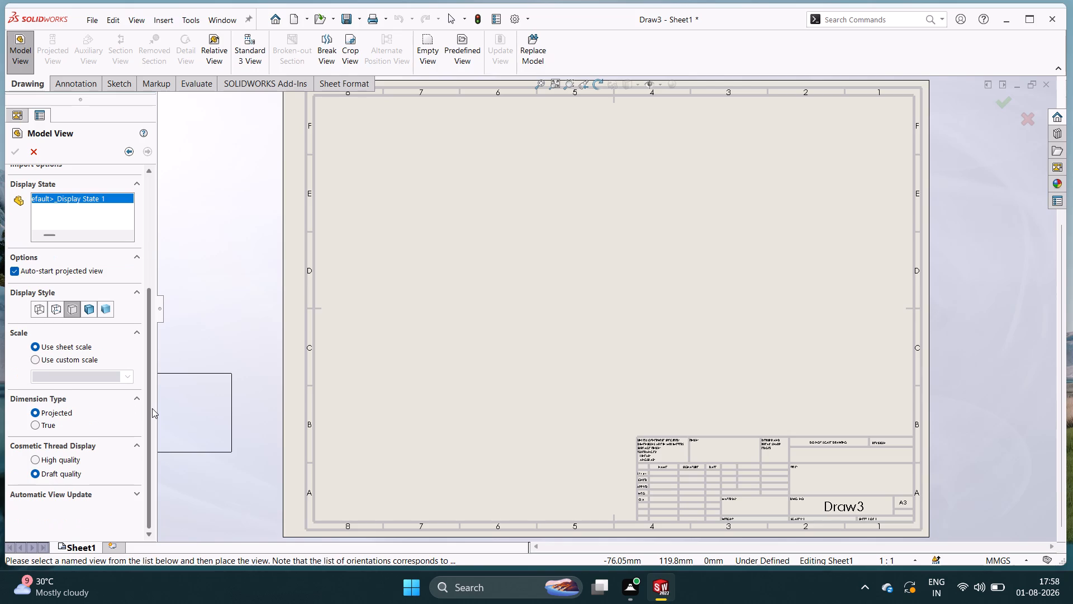
pyautogui.scroll(1, 152, 408)
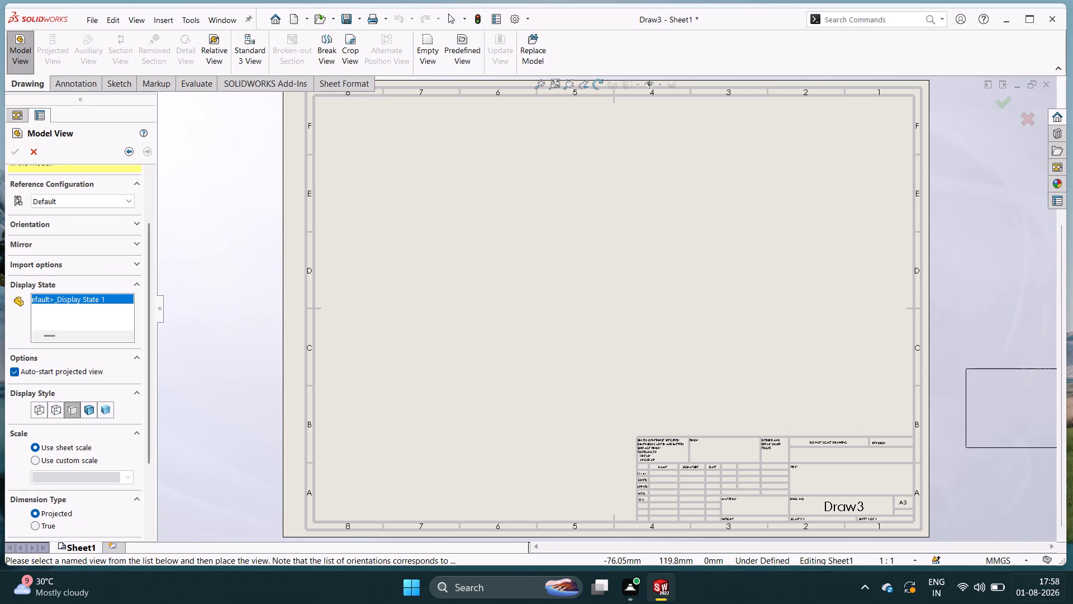
pyautogui.scroll(3, 43, 342)
pyautogui.scroll(4, 144, 227)
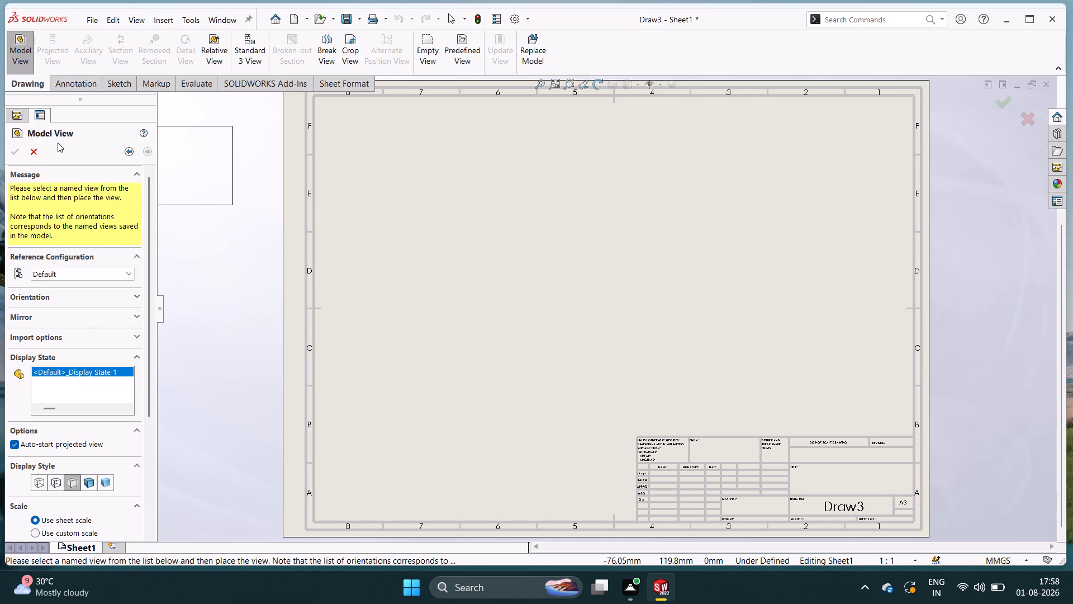
pyautogui.doubleClick(30, 152)
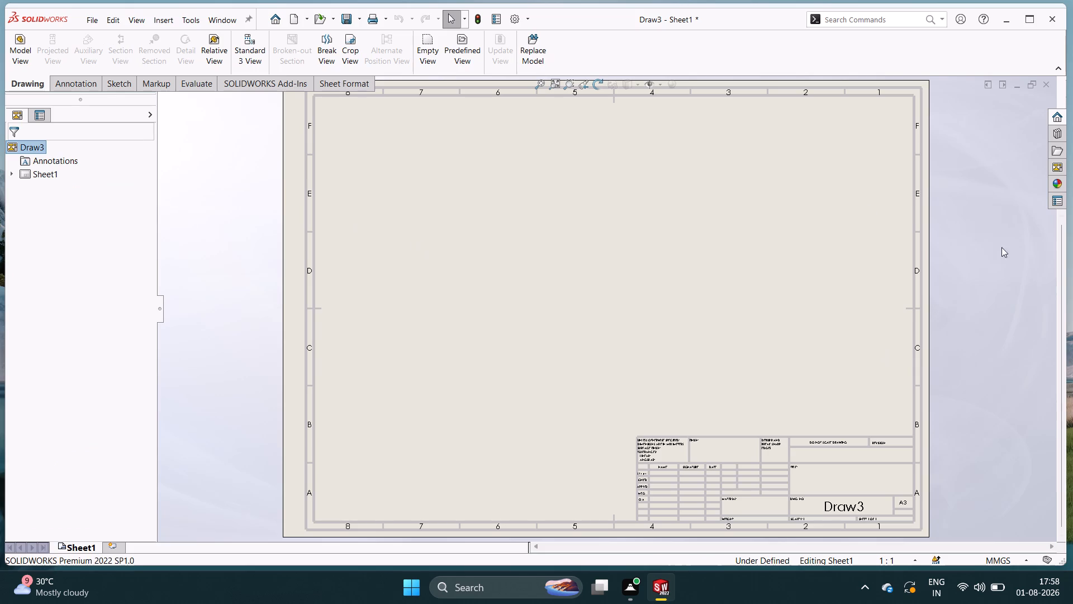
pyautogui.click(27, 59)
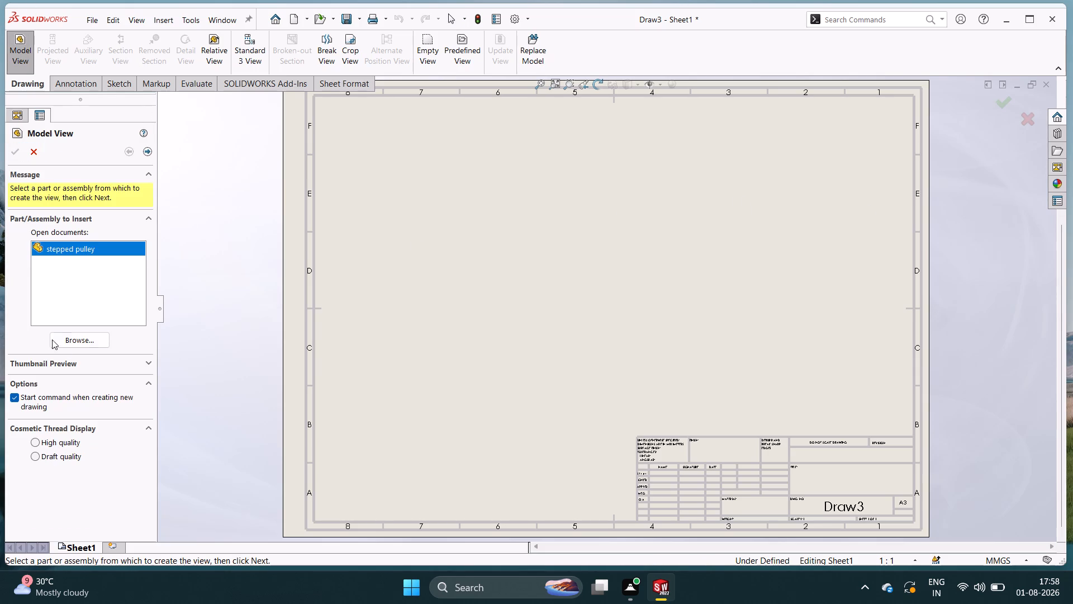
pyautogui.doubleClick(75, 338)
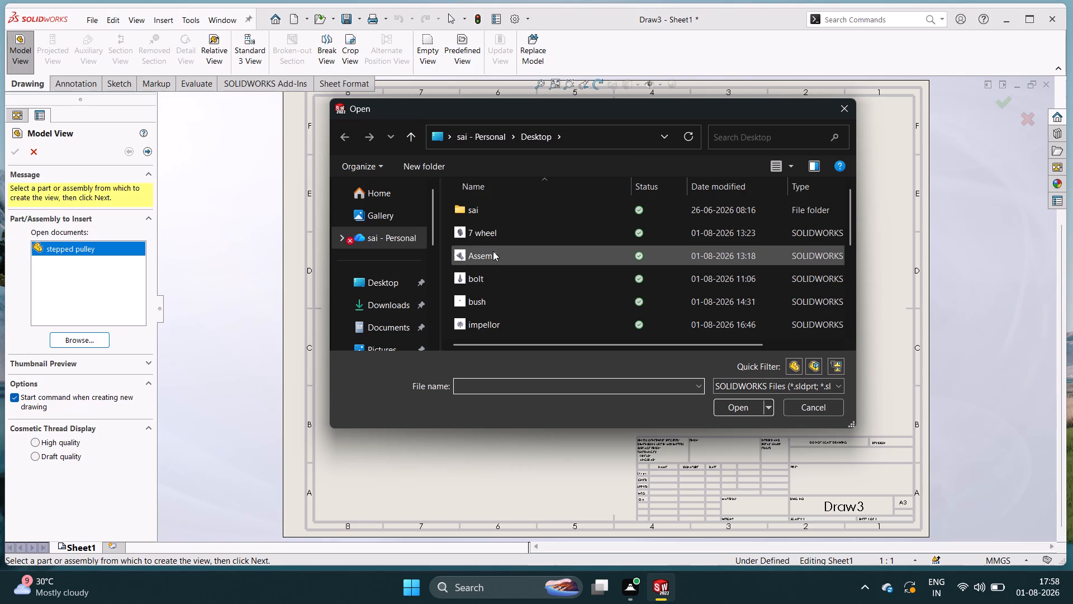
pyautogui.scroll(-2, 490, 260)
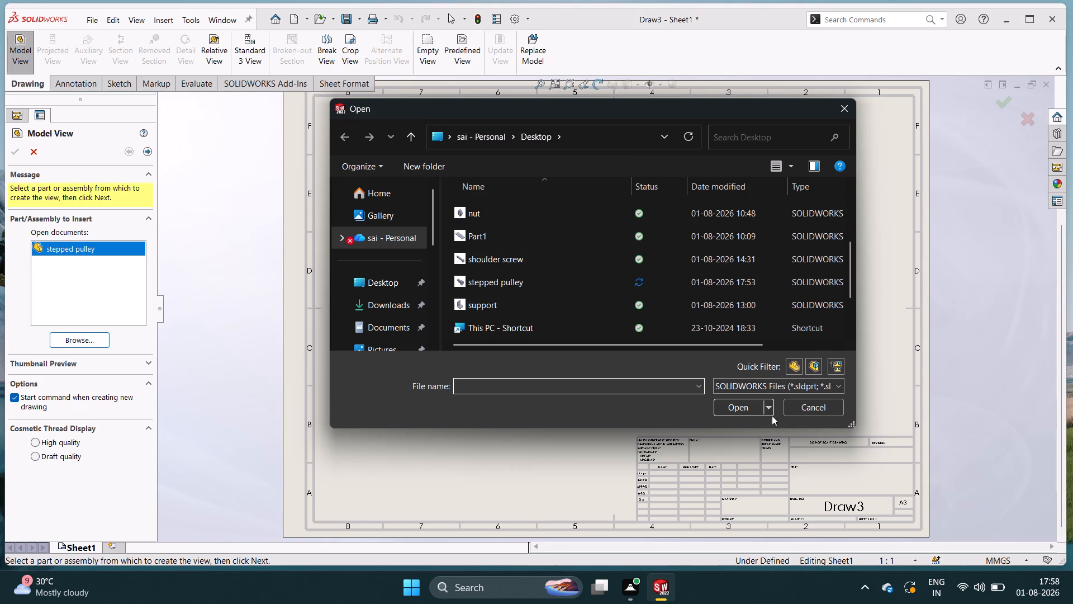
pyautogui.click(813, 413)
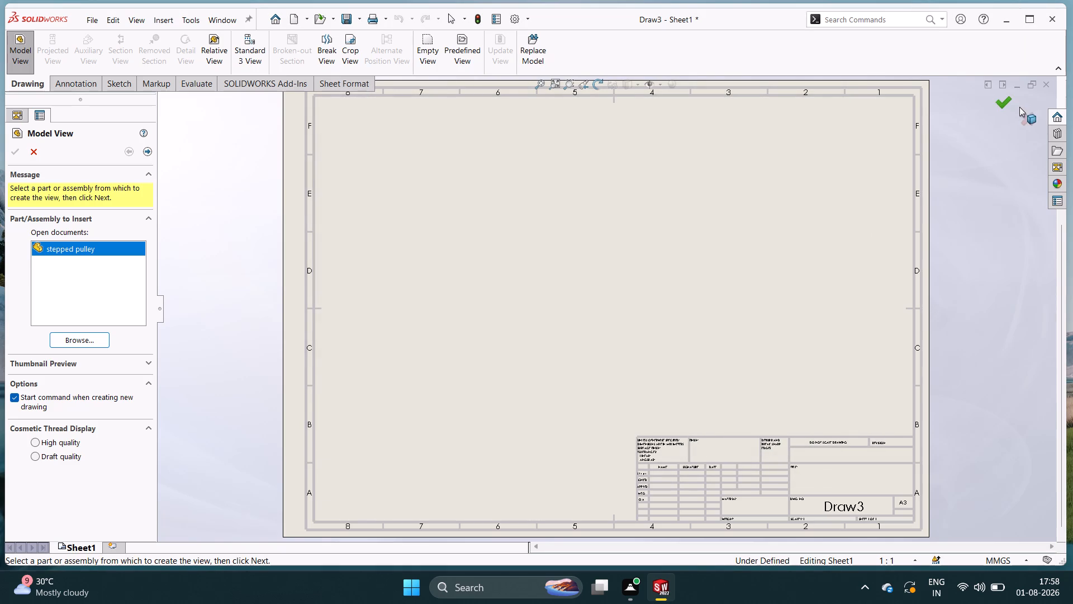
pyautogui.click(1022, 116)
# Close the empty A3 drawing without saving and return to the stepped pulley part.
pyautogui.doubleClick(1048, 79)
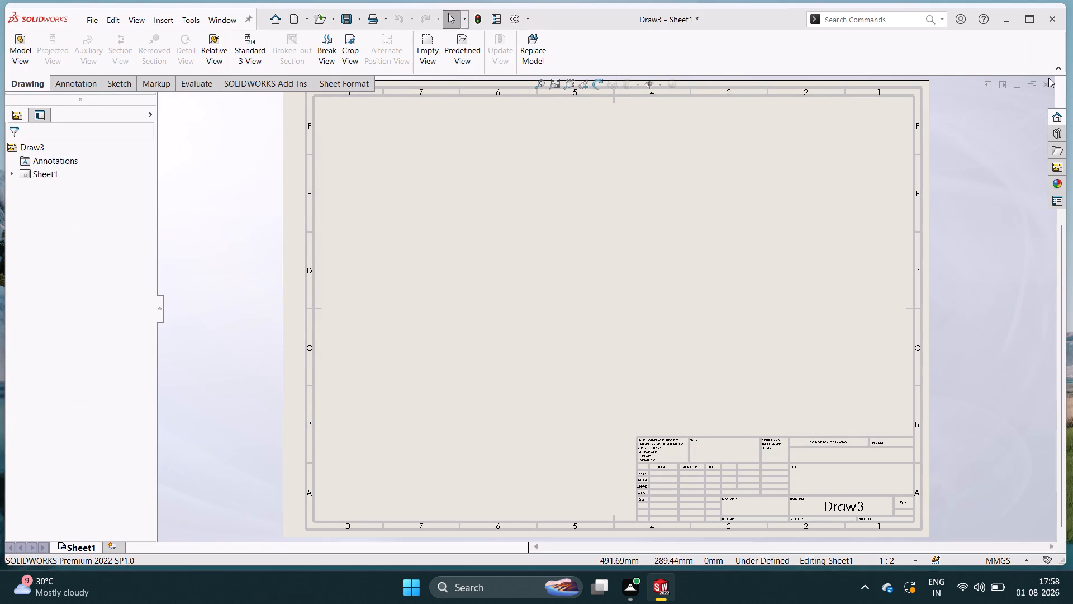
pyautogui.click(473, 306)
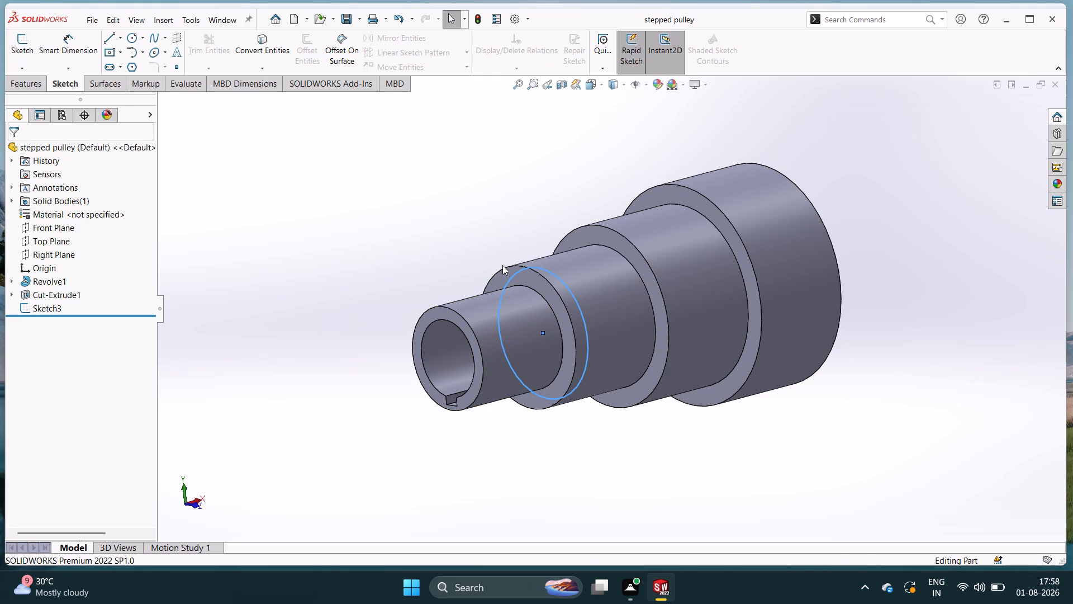
# Create a new drawing document on a standard A1 (ISO) sheet.
pyautogui.hotkey('ctrl', 'n')
pyautogui.press('Return')
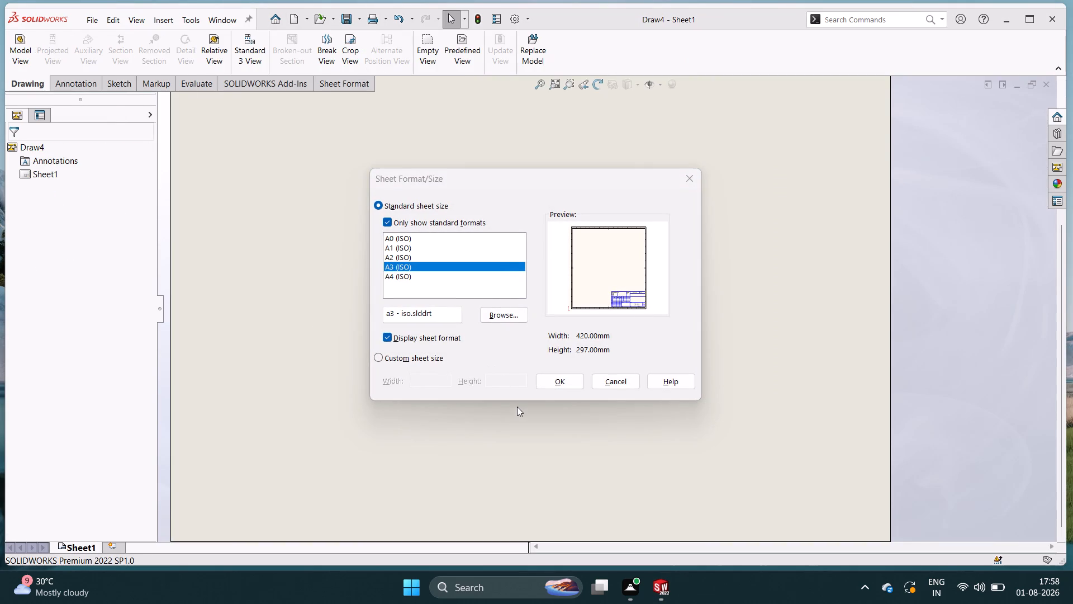
pyautogui.doubleClick(448, 249)
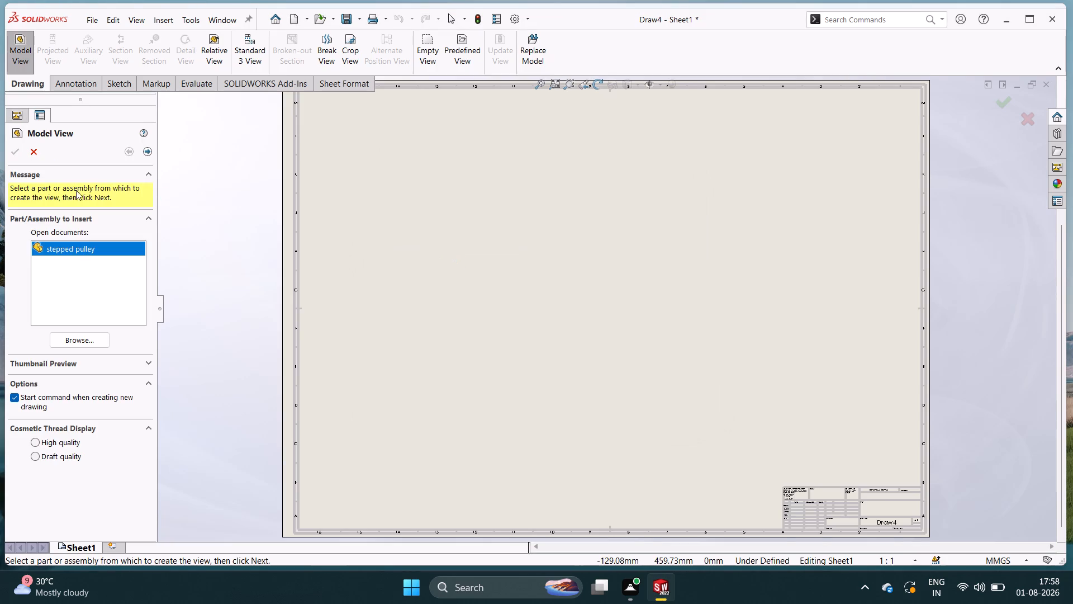
# Load the stepped pulley part from the Desktop as the model for the drawing view.
pyautogui.doubleClick(75, 343)
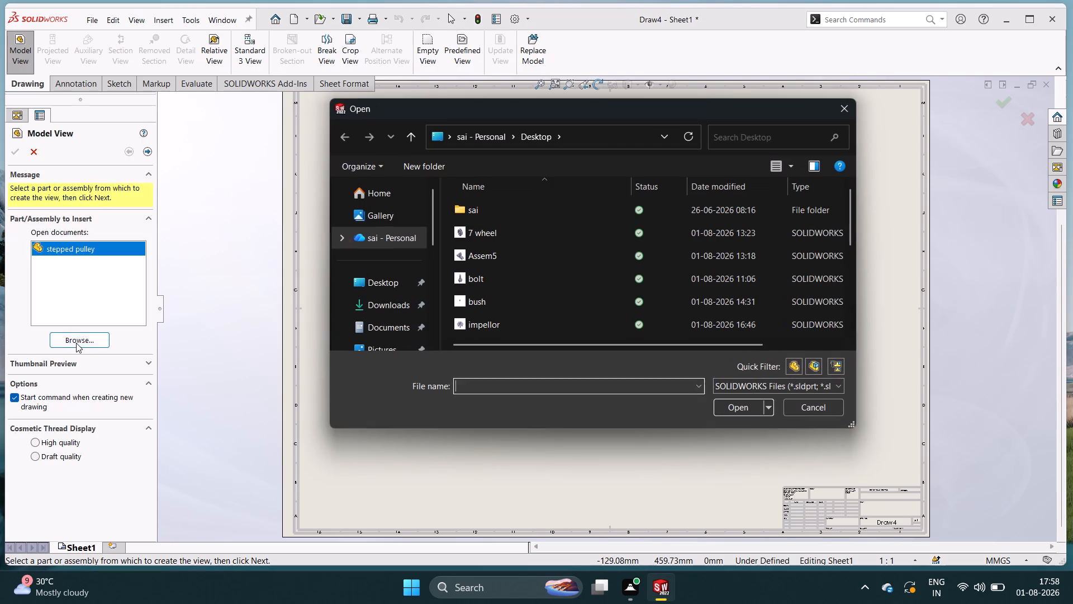
pyautogui.scroll(-2, 535, 239)
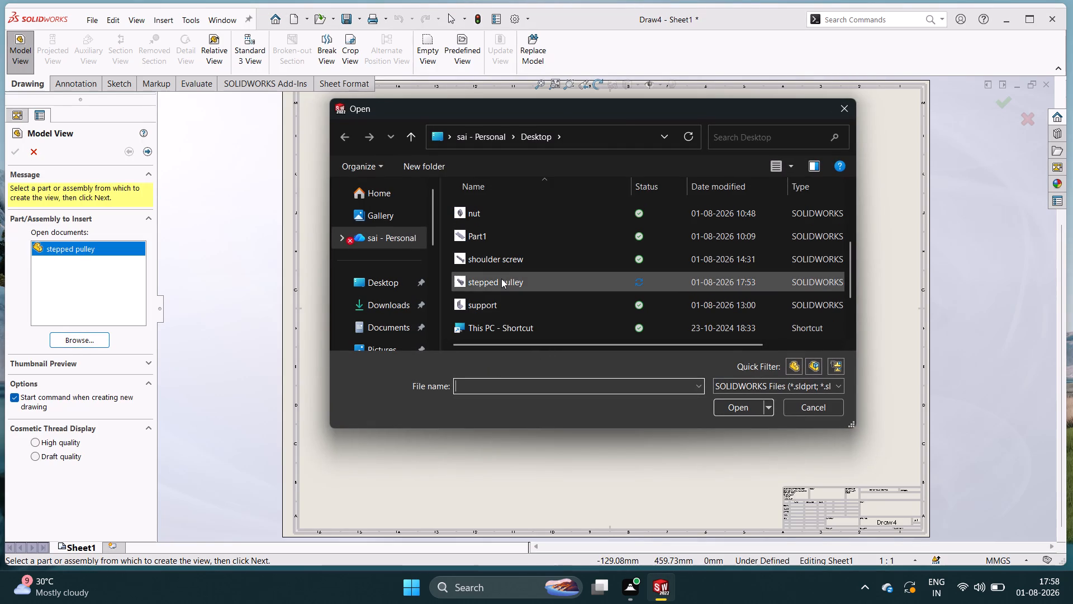
pyautogui.scroll(2, 514, 266)
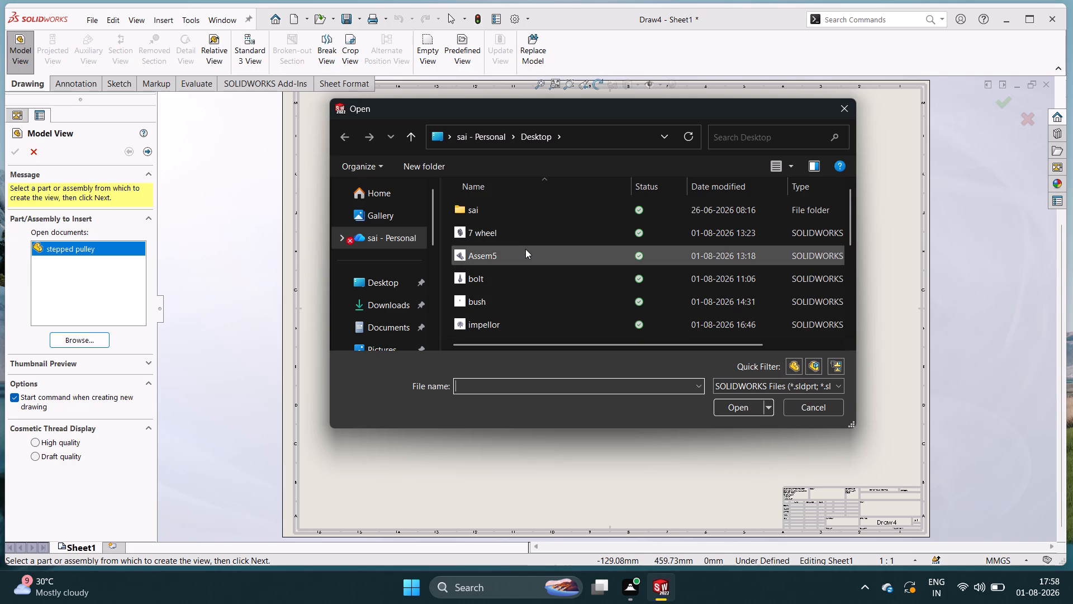
pyautogui.scroll(-1, 496, 265)
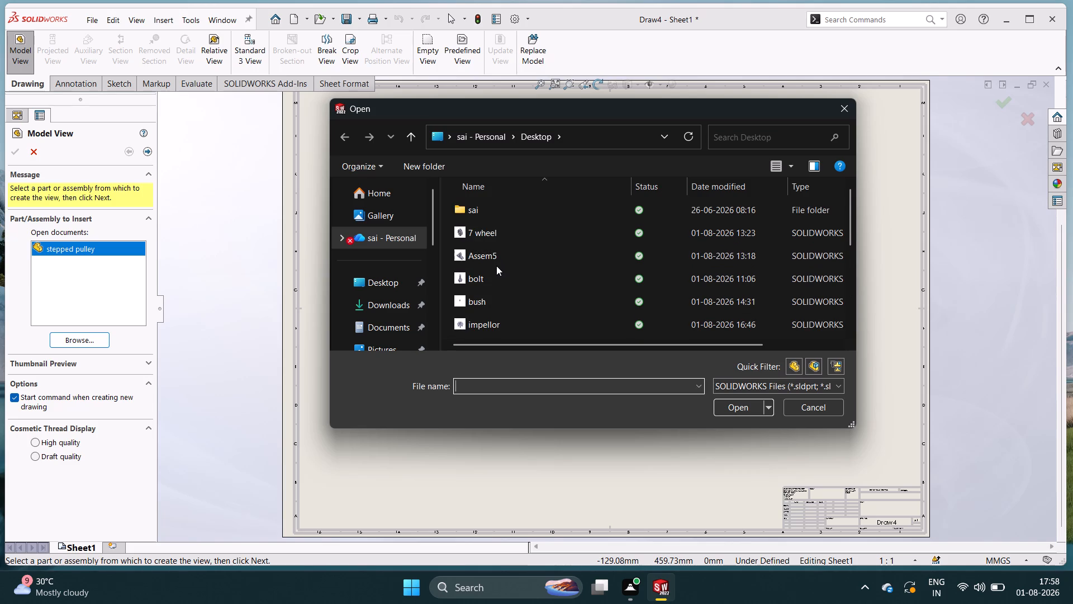
pyautogui.scroll(-1, 500, 265)
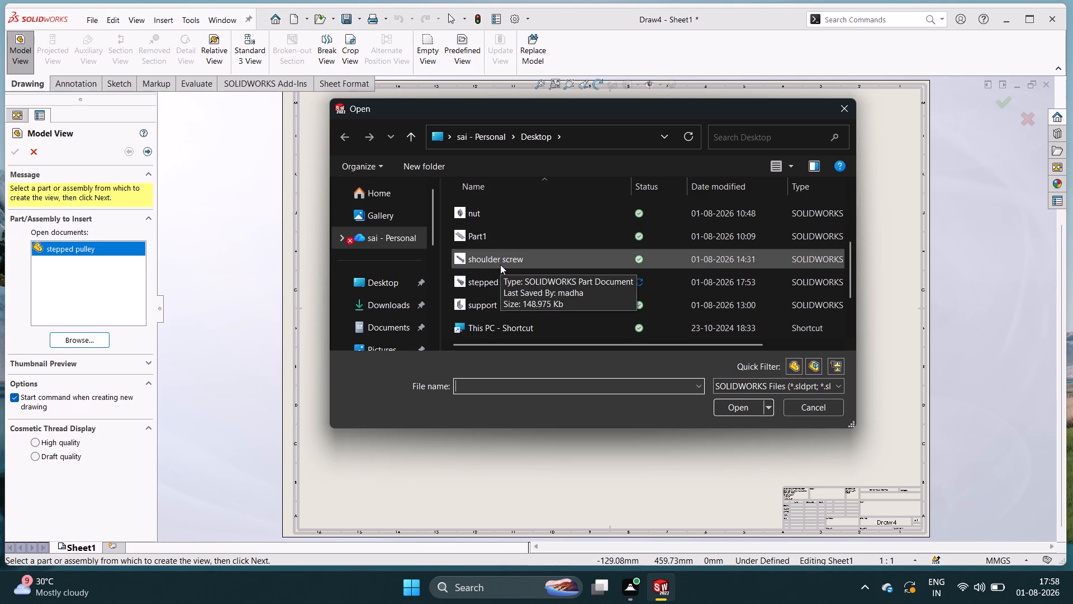
pyautogui.scroll(-2, 500, 273)
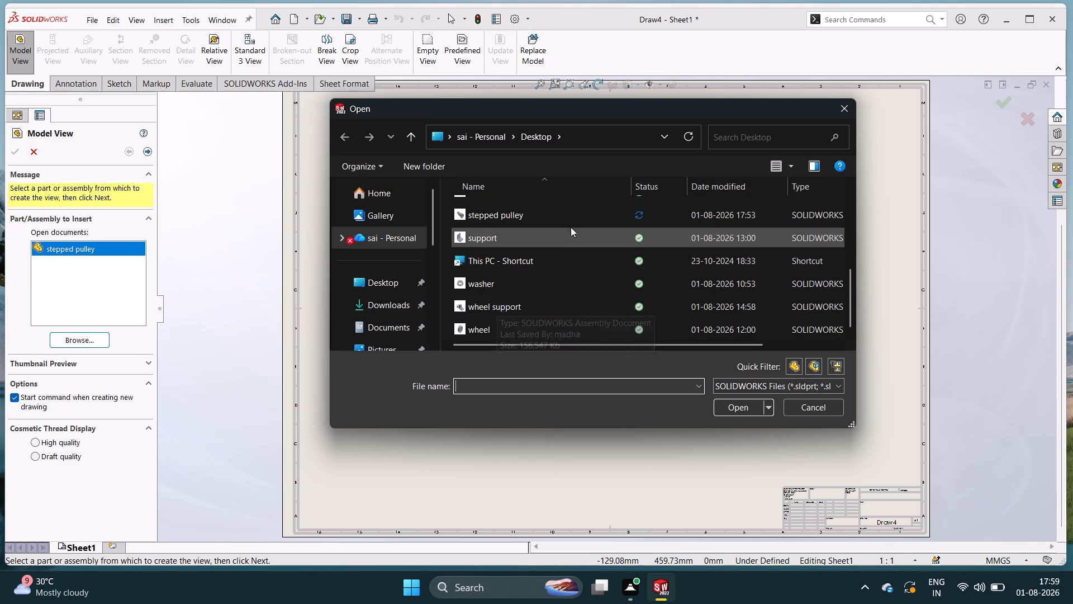
pyautogui.click(532, 211)
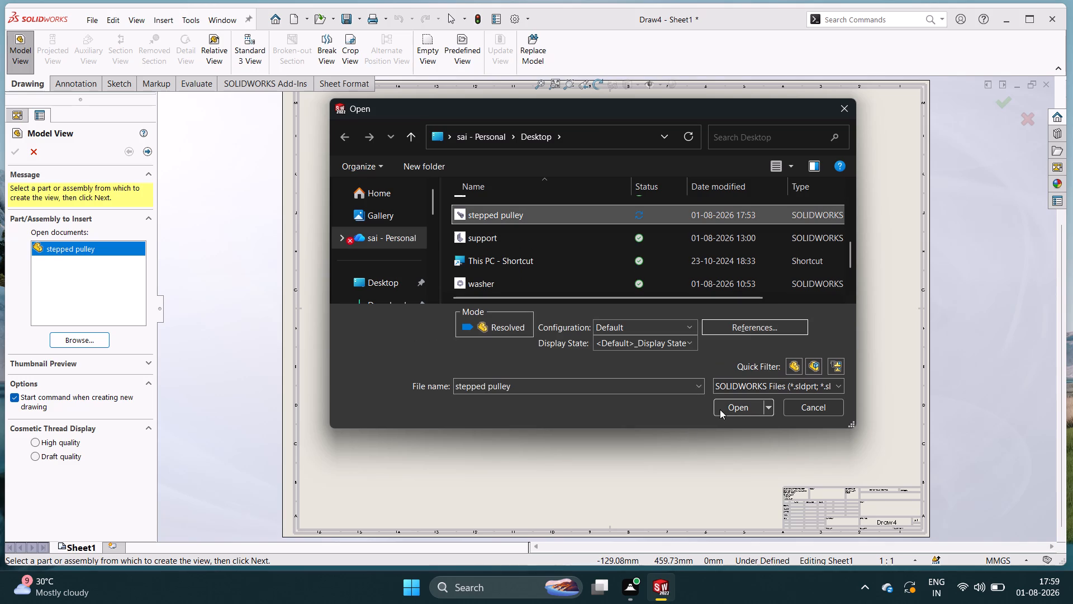
pyautogui.click(725, 405)
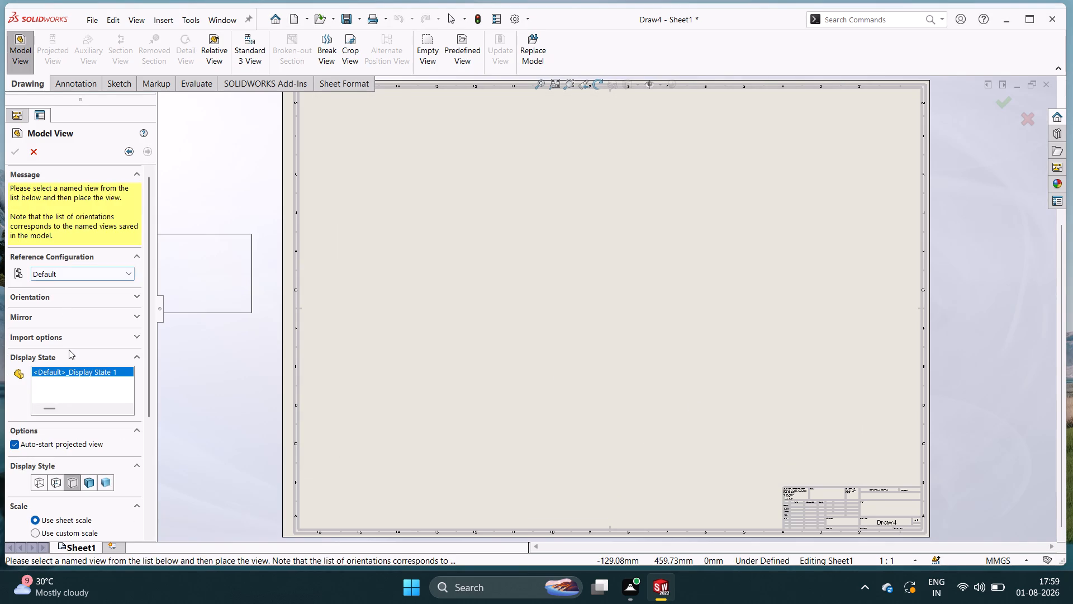
# Place the pulley's stepped profile view on the sheet with a projected end view beside it and an isometric view above.
pyautogui.scroll(-3, 130, 230)
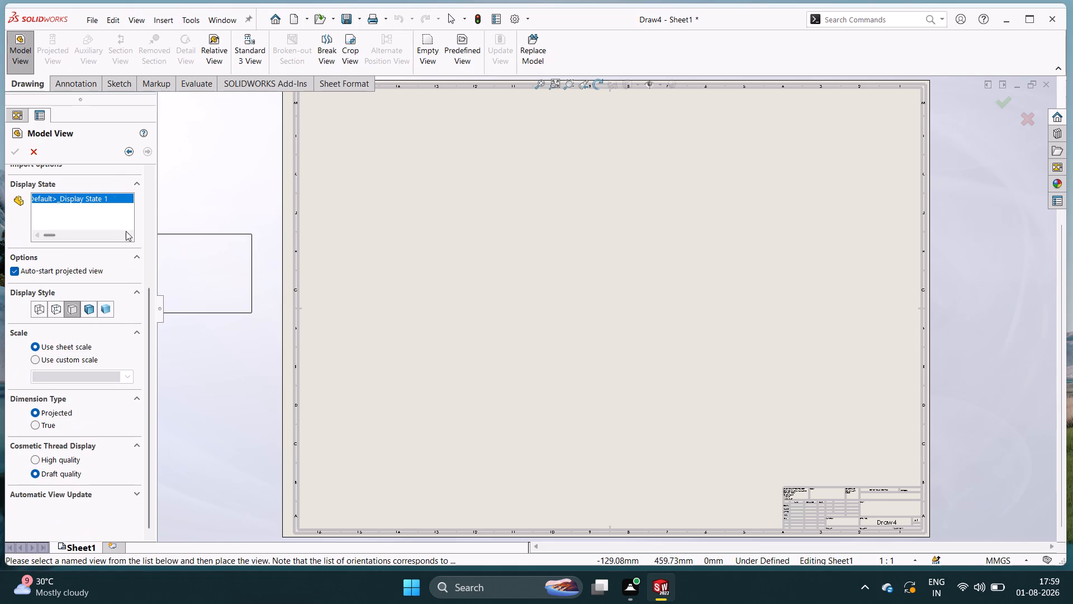
pyautogui.scroll(-2, 43, 430)
pyautogui.scroll(5, 121, 286)
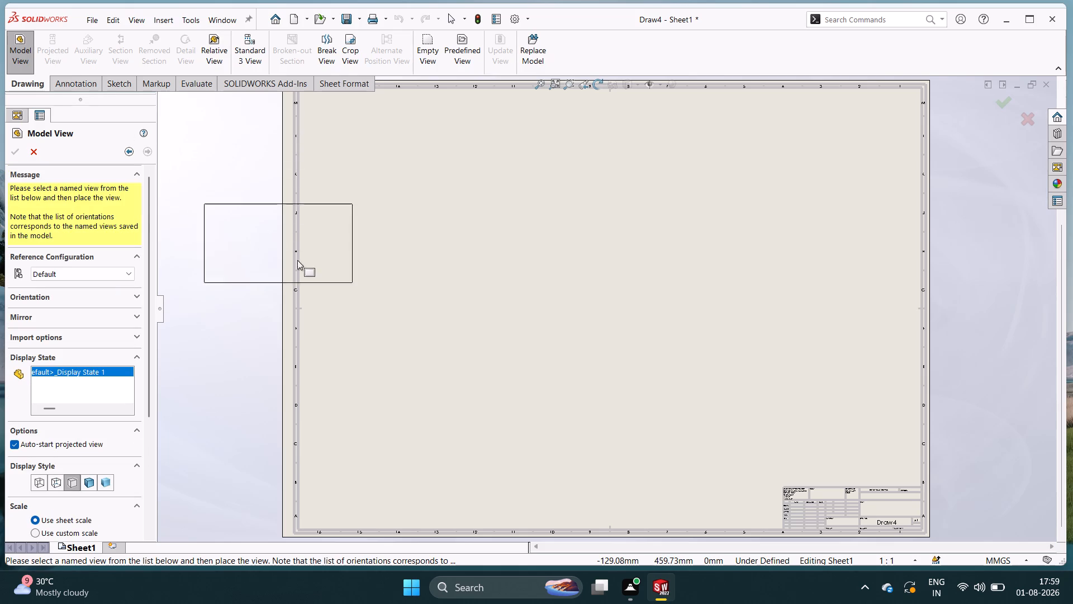
pyautogui.doubleClick(462, 296)
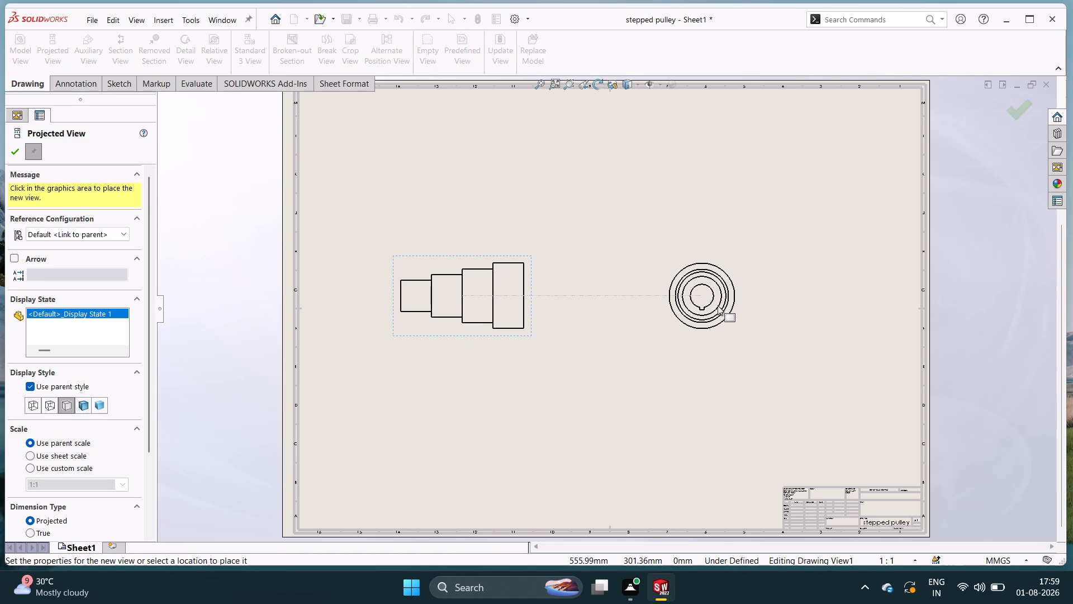
pyautogui.doubleClick(718, 305)
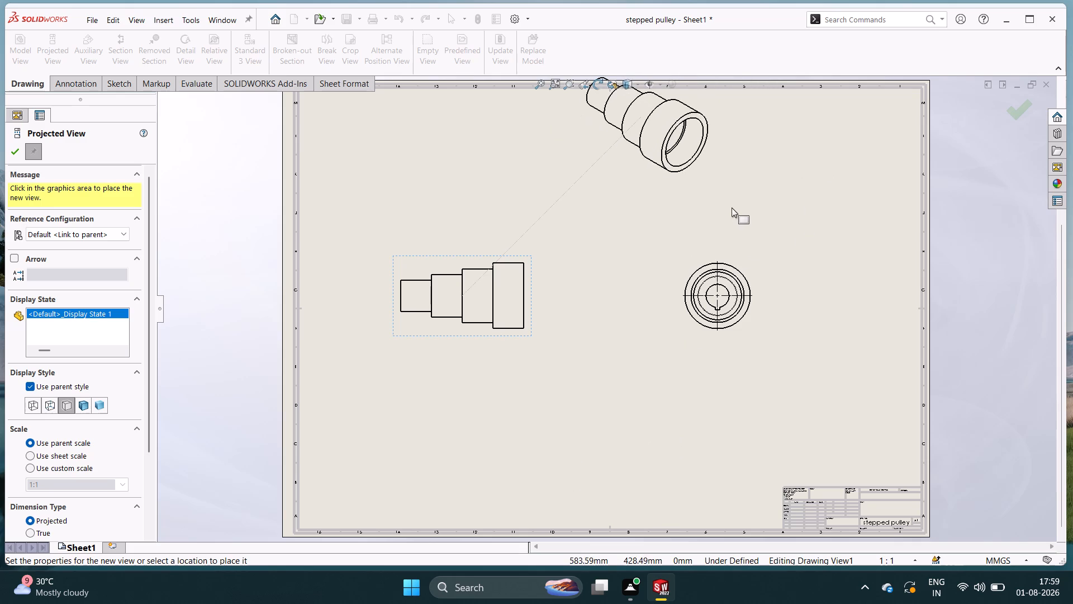
pyautogui.click(676, 230)
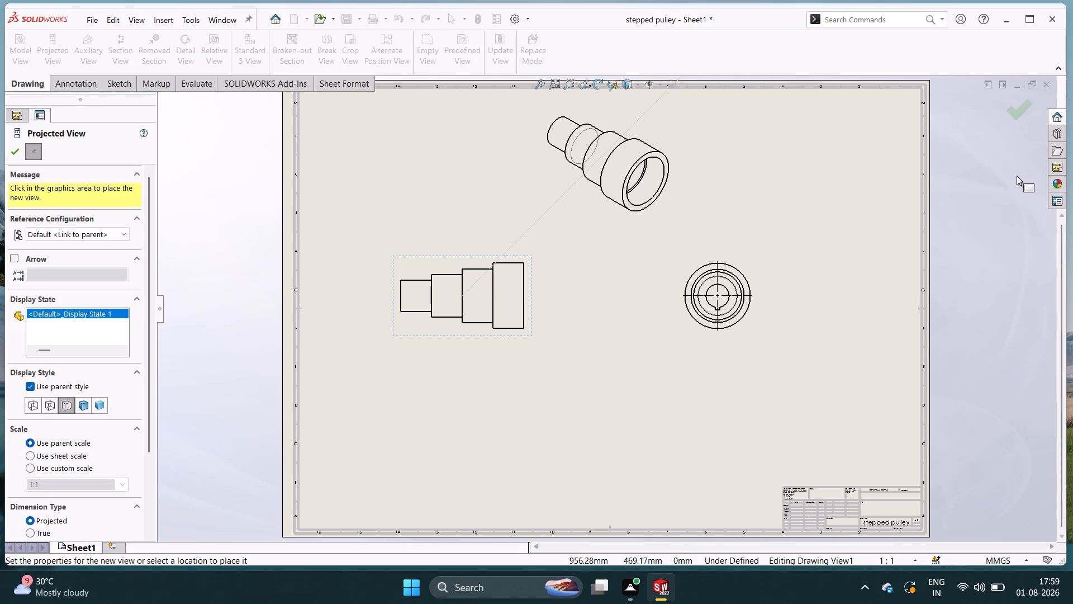
pyautogui.click(18, 150)
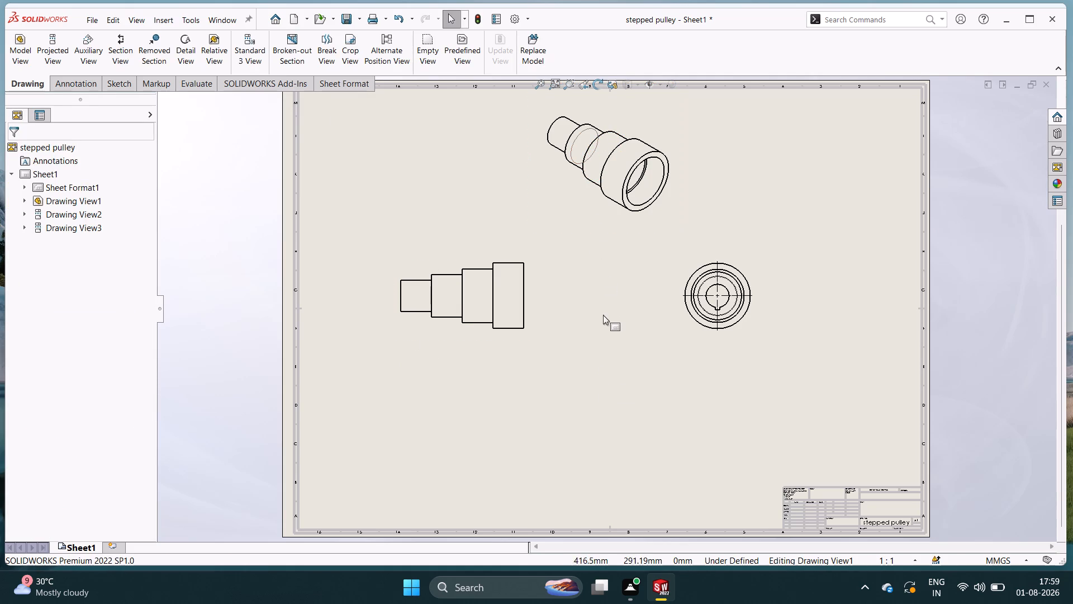
# Dimension the diameter of the largest step in the profile view, placing it beyond the pulley's large end.
pyautogui.moveTo(603, 319); pyautogui.dragTo(619, 258, button='right')
pyautogui.click(521, 315)
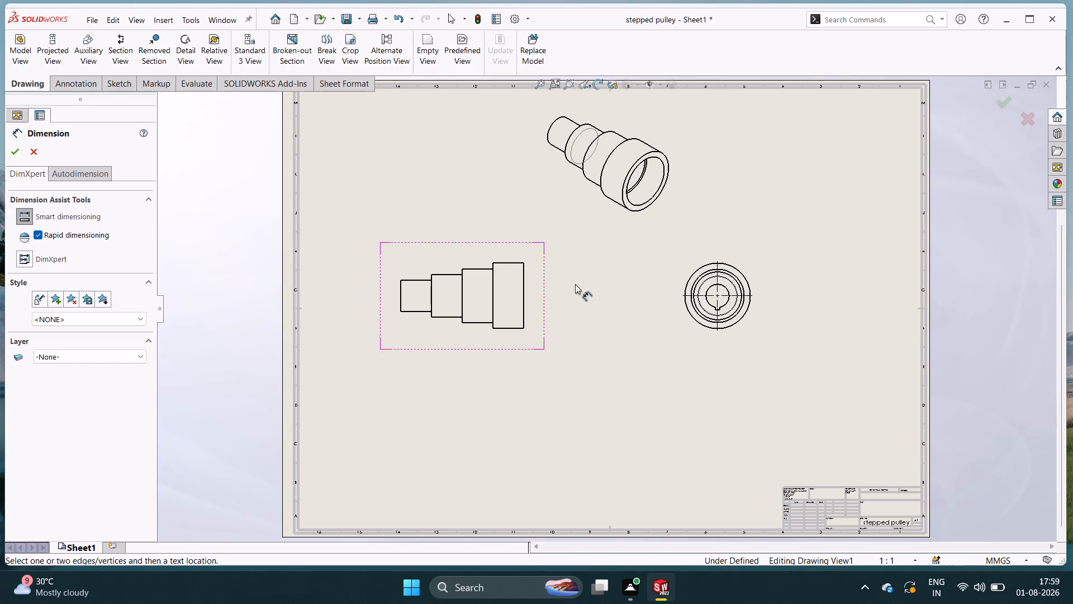
pyautogui.click(523, 273)
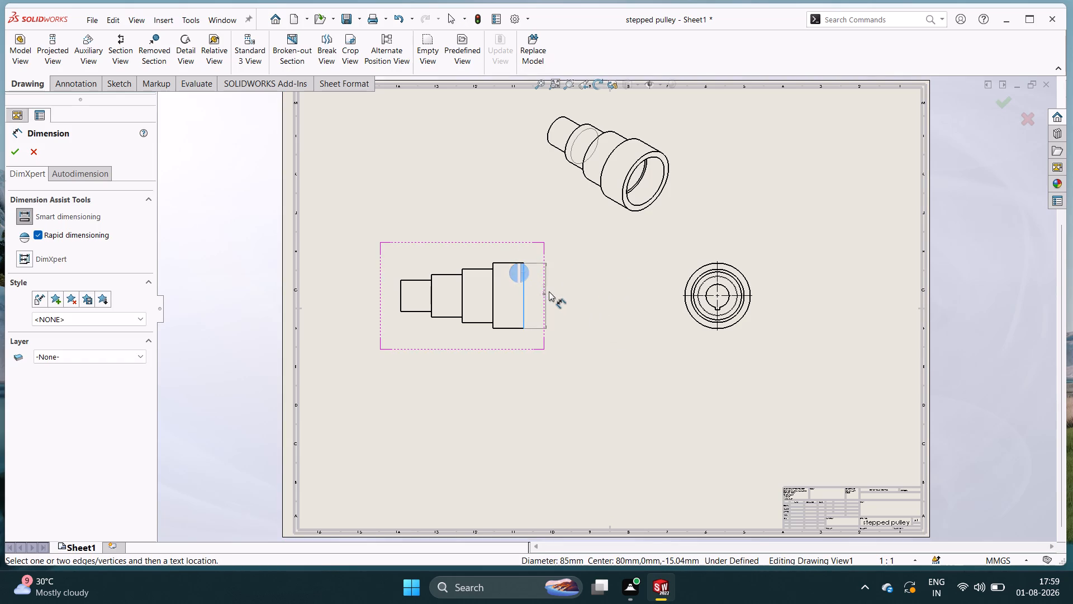
pyautogui.doubleClick(559, 298)
# Dimension the lengths of all four pulley steps above the profile view.
pyautogui.doubleClick(508, 260)
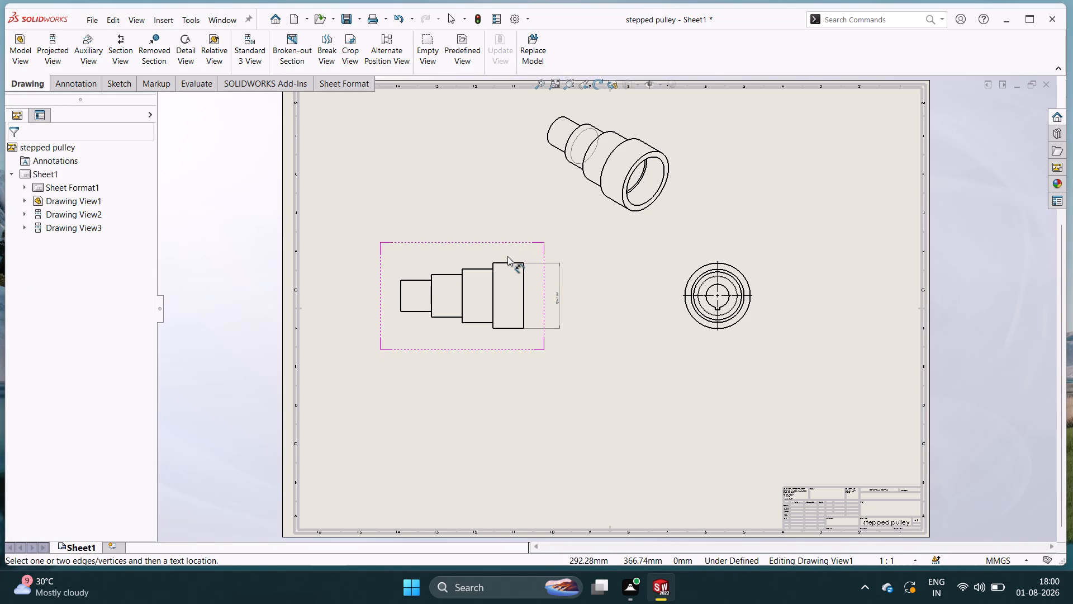
pyautogui.click(507, 262)
pyautogui.click(508, 239)
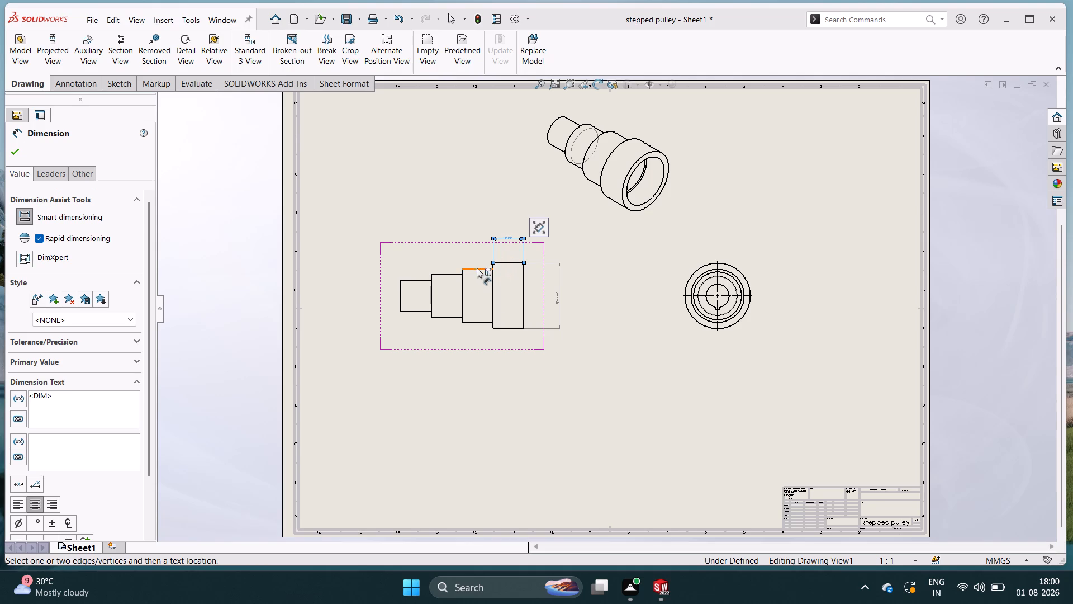
pyautogui.doubleClick(477, 266)
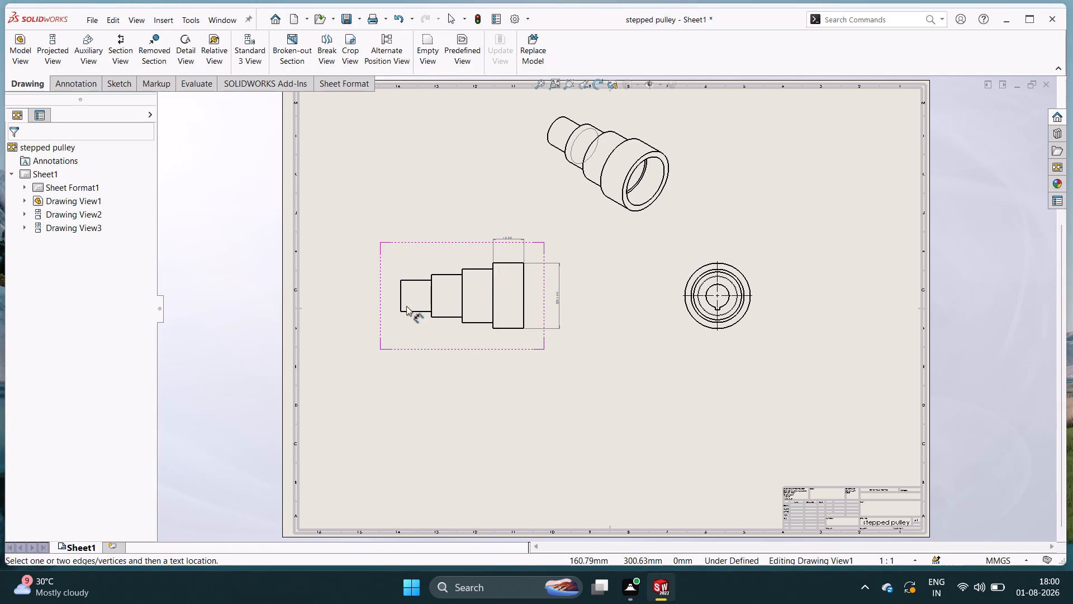
pyautogui.doubleClick(405, 276)
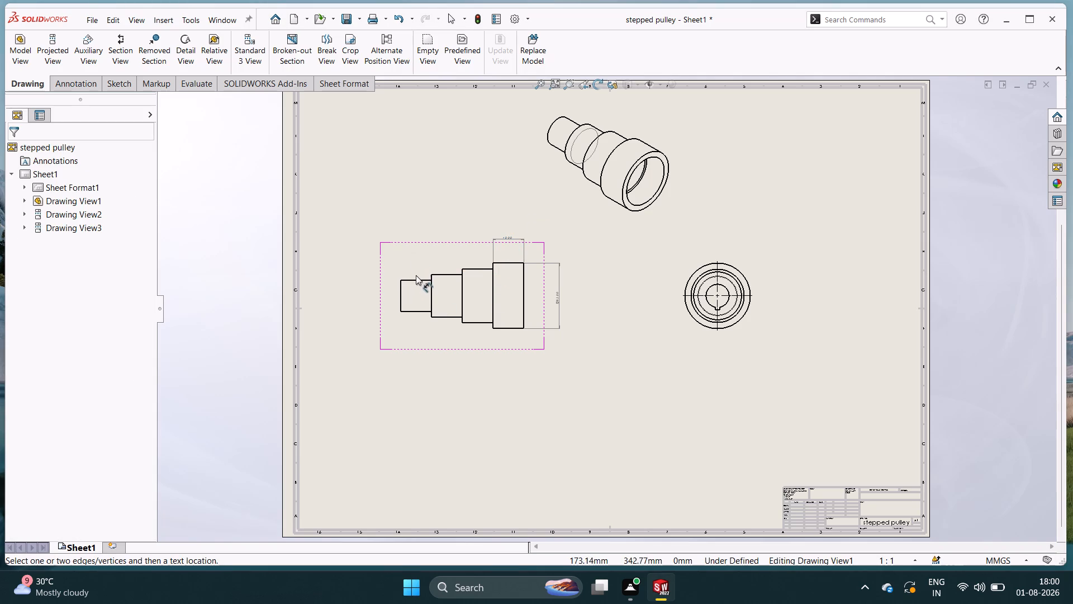
pyautogui.click(417, 279)
pyautogui.doubleClick(421, 256)
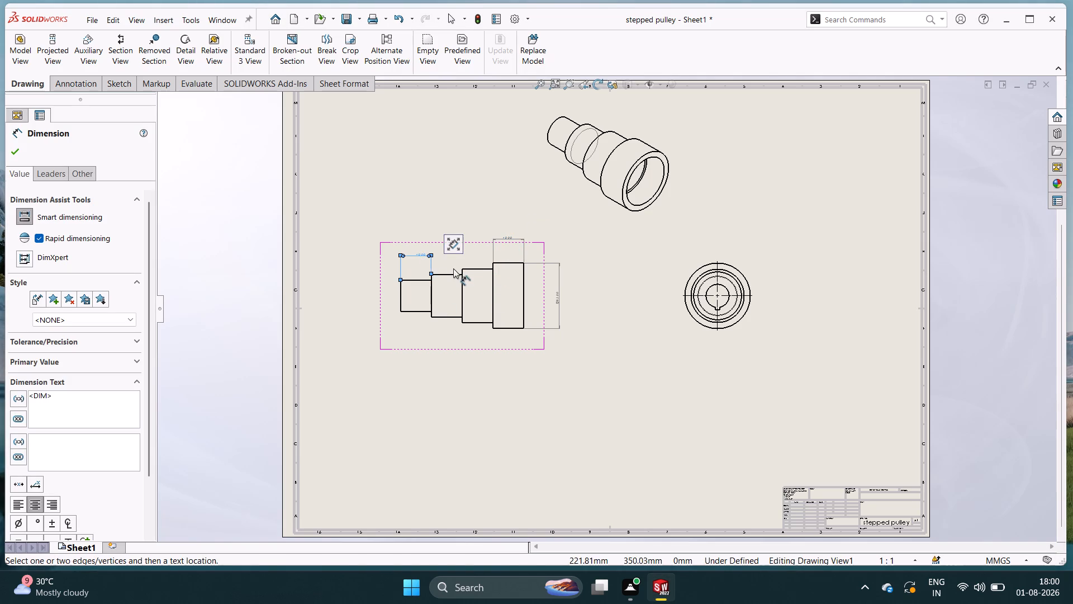
pyautogui.doubleClick(450, 275)
pyautogui.click(456, 246)
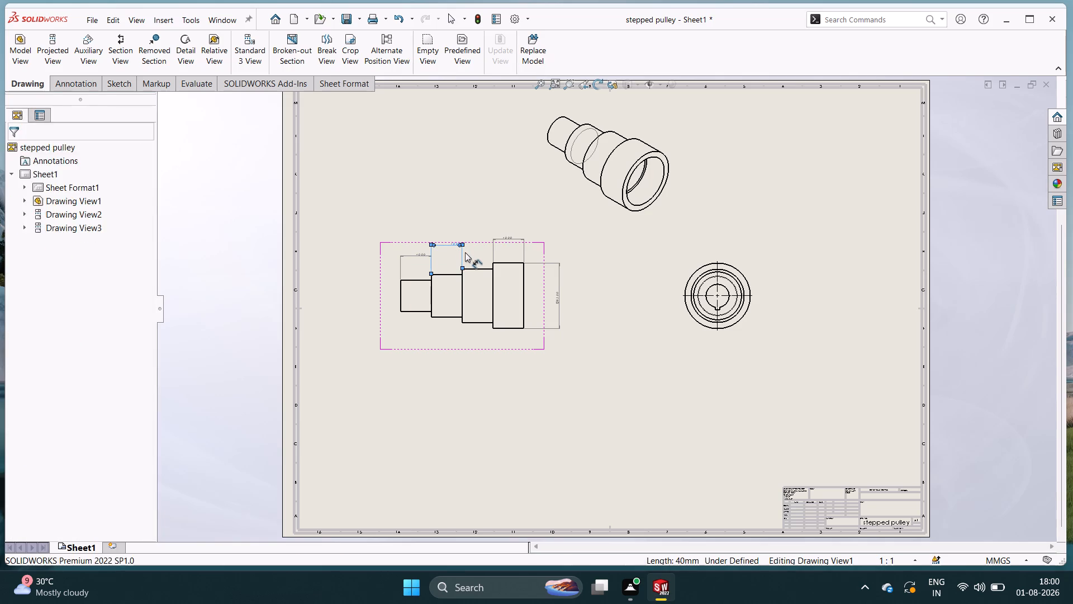
pyautogui.tripleClick(475, 267)
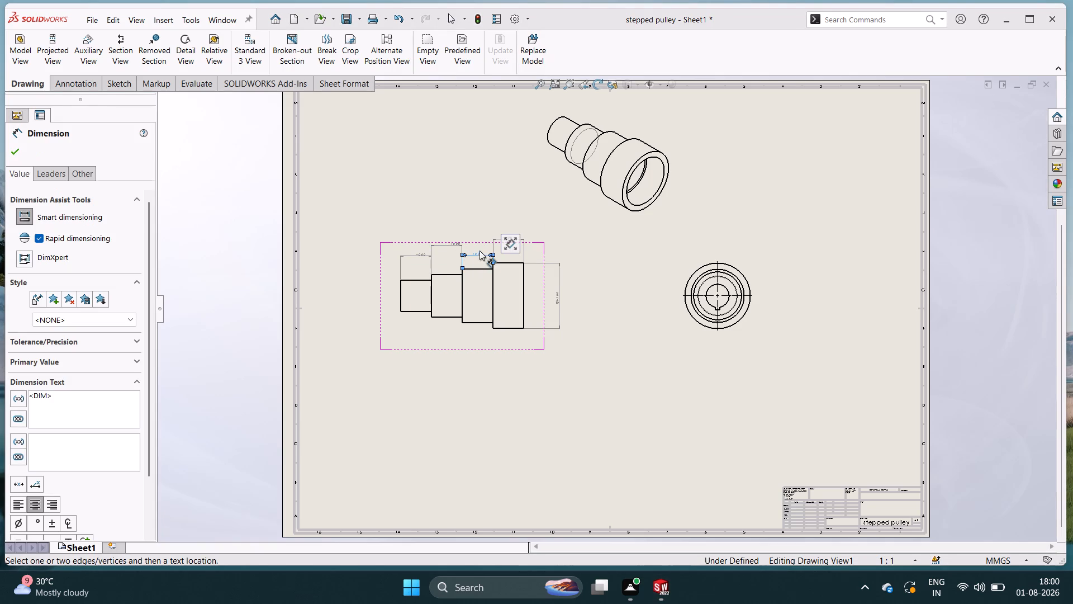
pyautogui.click(477, 214)
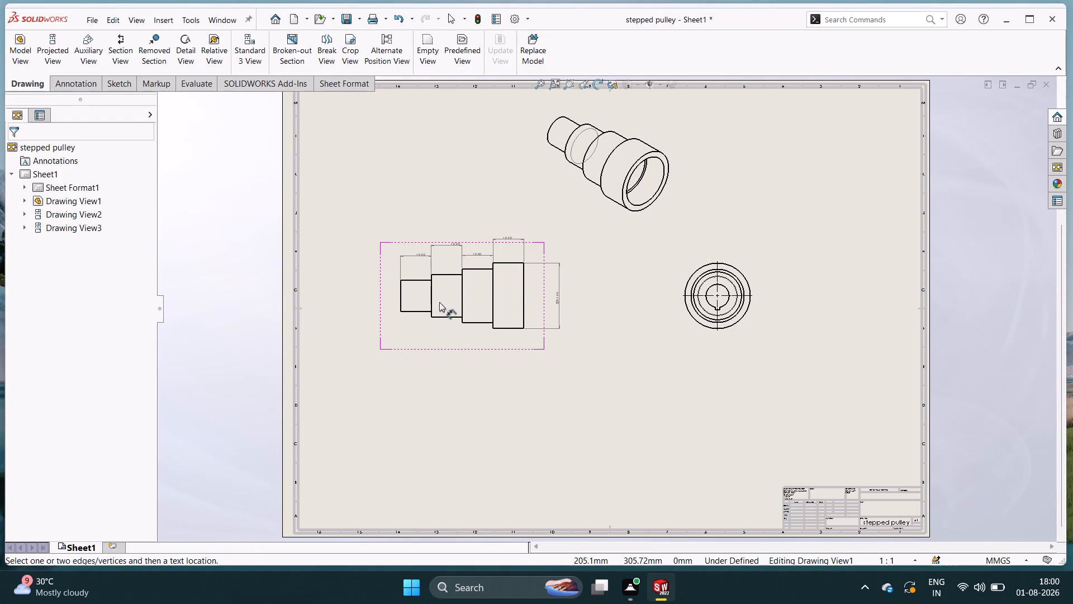
# Dimension the diameters of the smallest and second-smallest steps, placing both beyond the small end of the profile view.
pyautogui.click(398, 300)
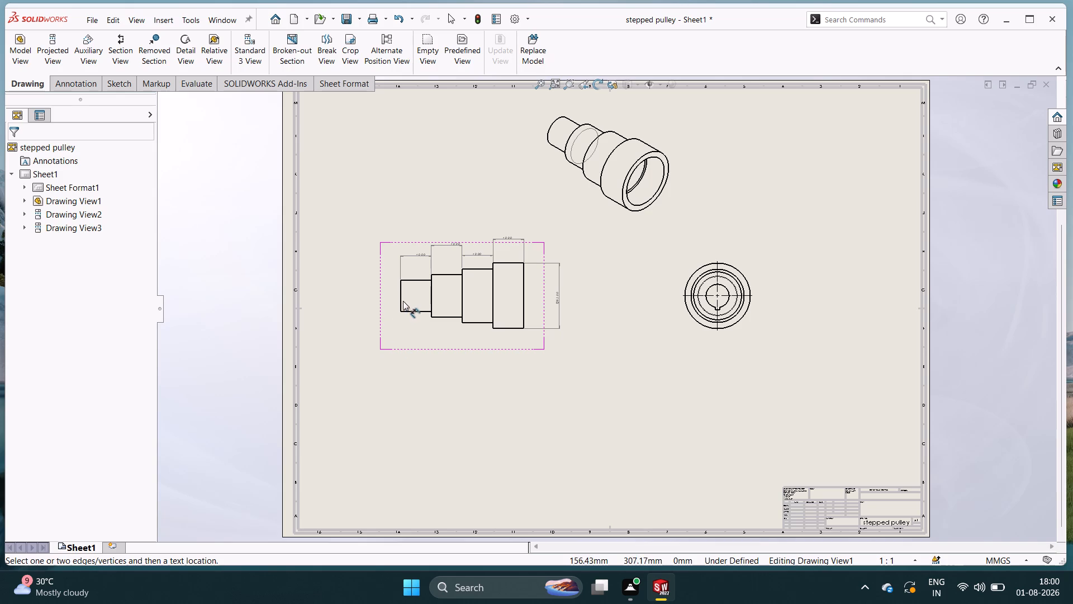
pyautogui.tripleClick(400, 304)
pyautogui.click(395, 303)
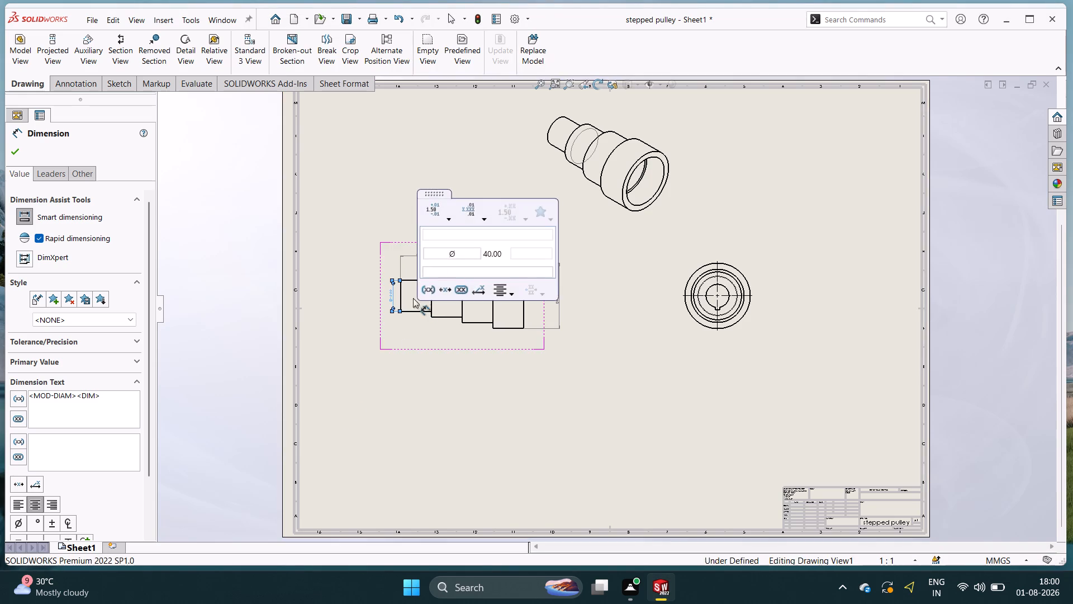
pyautogui.click(335, 410)
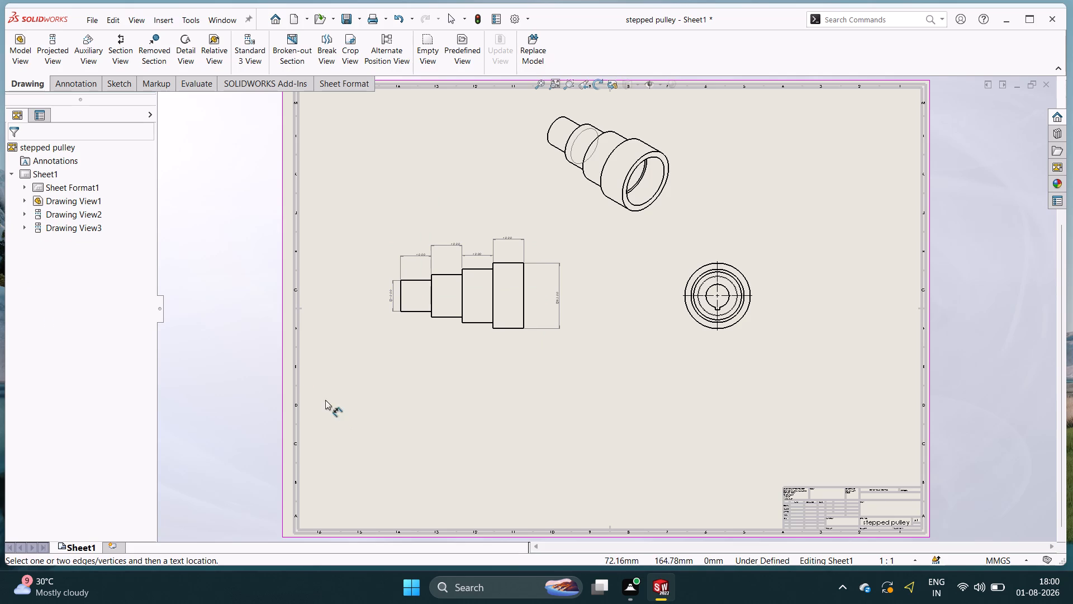
pyautogui.doubleClick(431, 300)
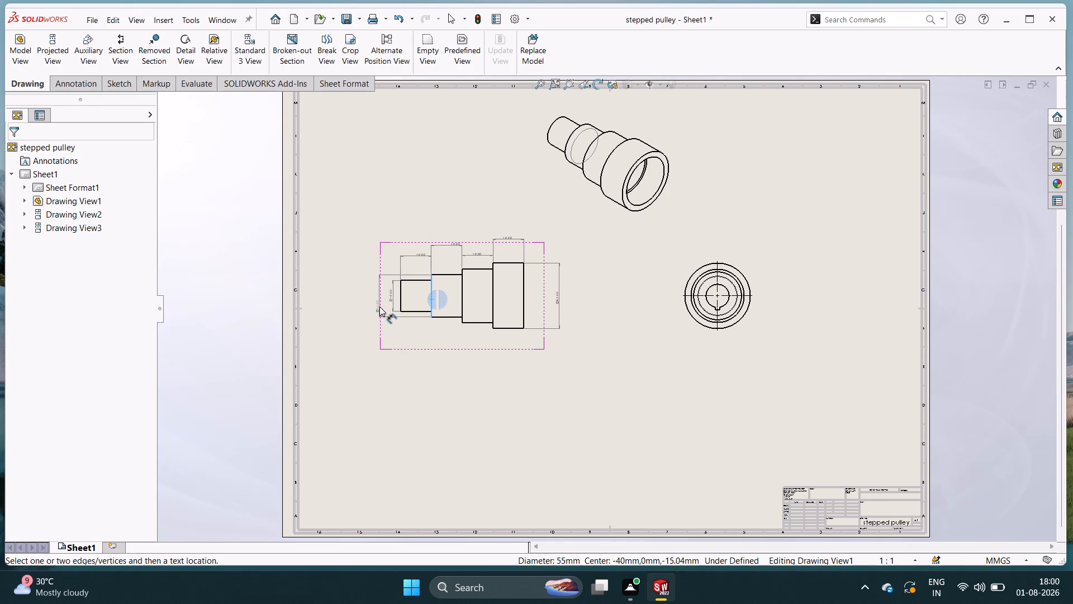
pyautogui.click(379, 306)
pyautogui.tripleClick(459, 343)
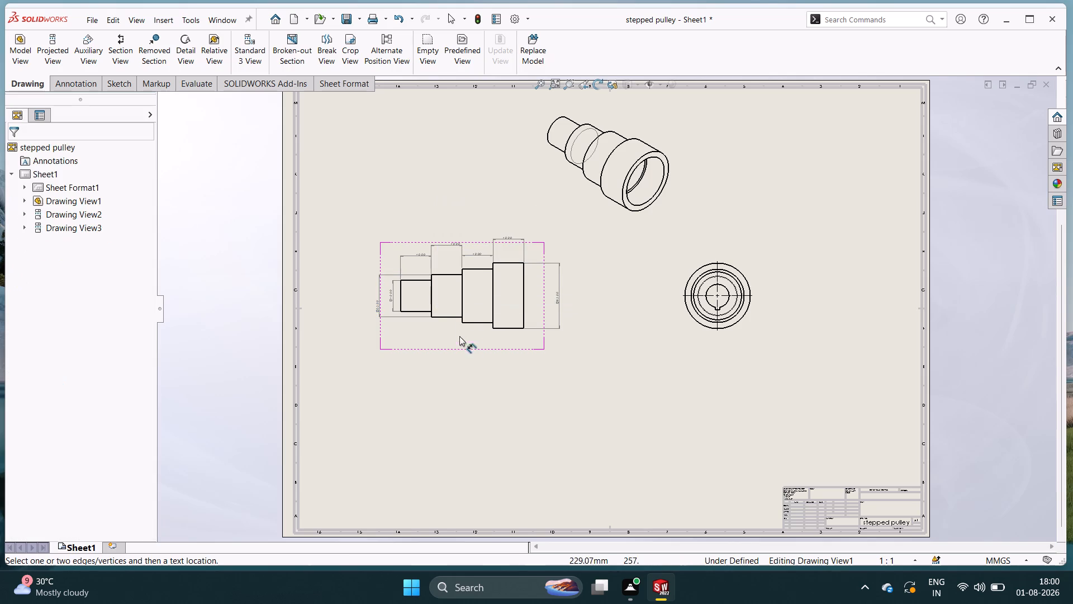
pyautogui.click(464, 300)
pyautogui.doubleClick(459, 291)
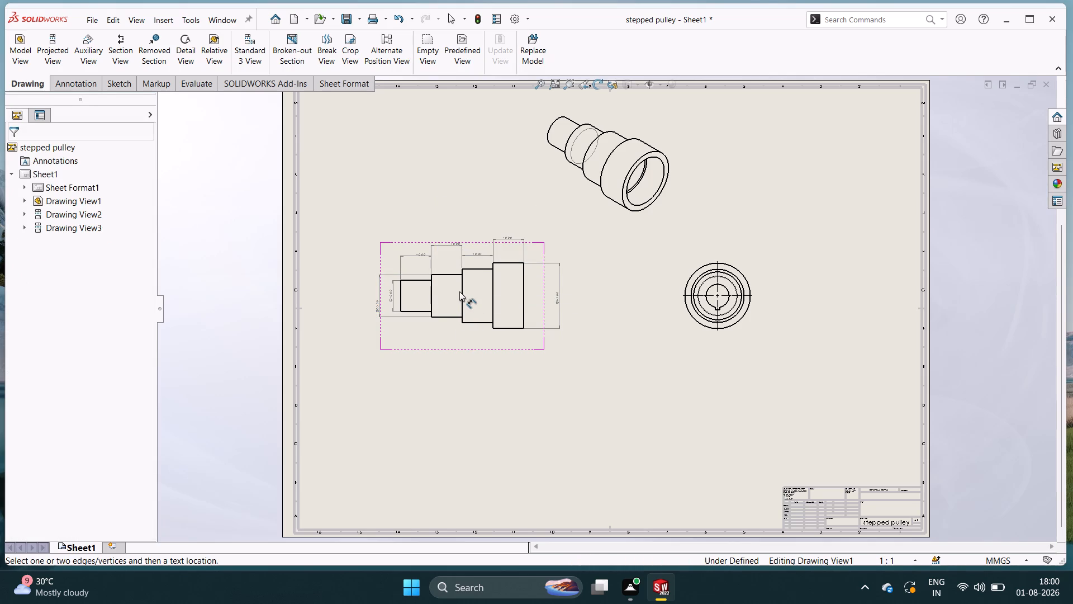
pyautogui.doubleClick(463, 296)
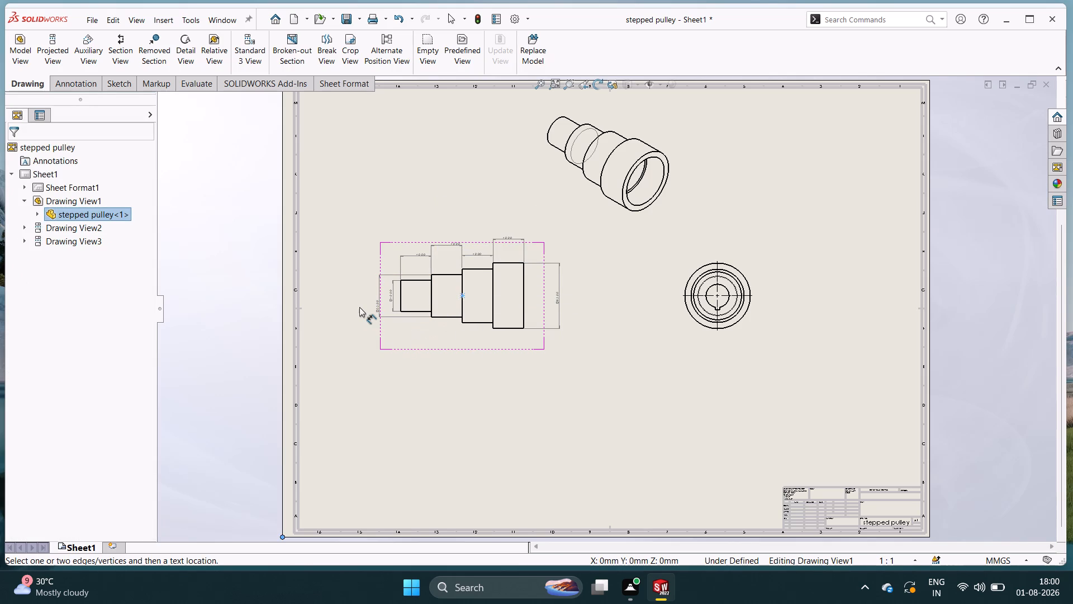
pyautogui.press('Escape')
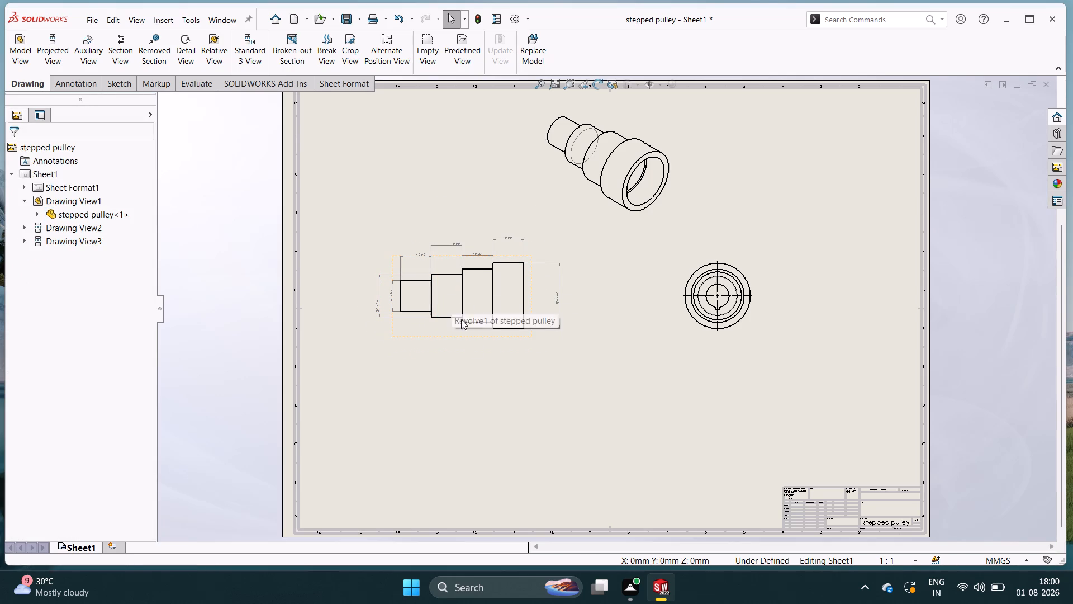
# Dimension the diameters of the second-largest and largest steps, stacking both beyond the small end of the profile view.
pyautogui.moveTo(461, 384); pyautogui.dragTo(472, 257, button='right')
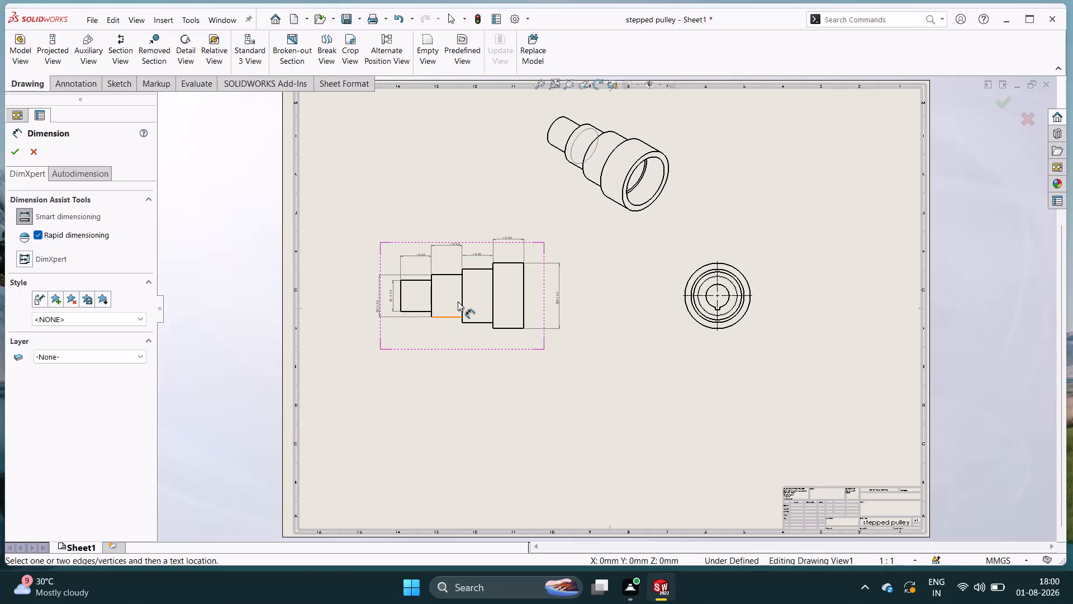
pyautogui.click(463, 310)
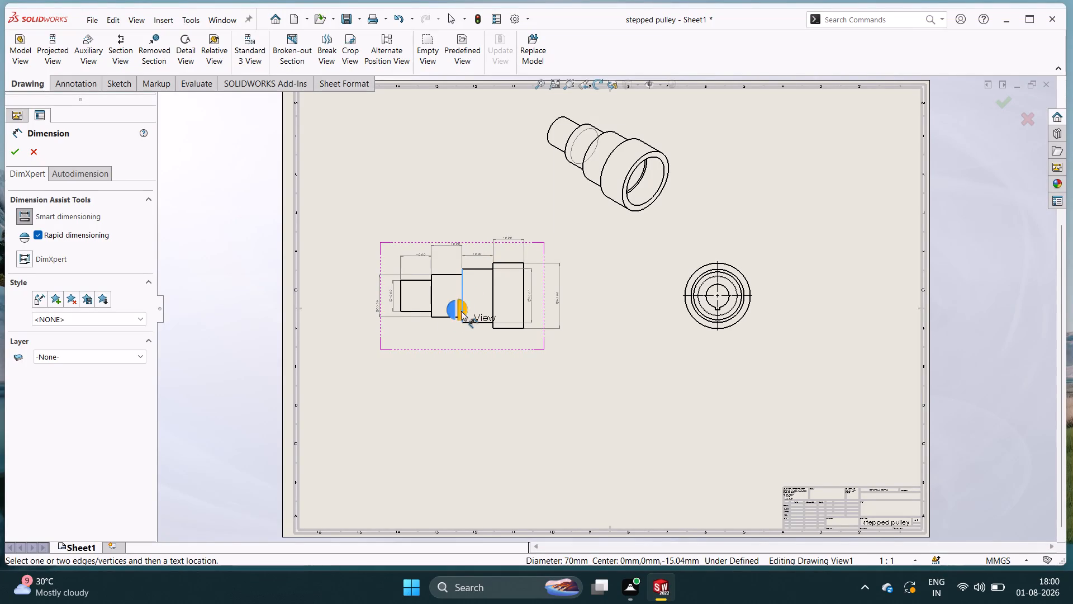
pyautogui.doubleClick(369, 309)
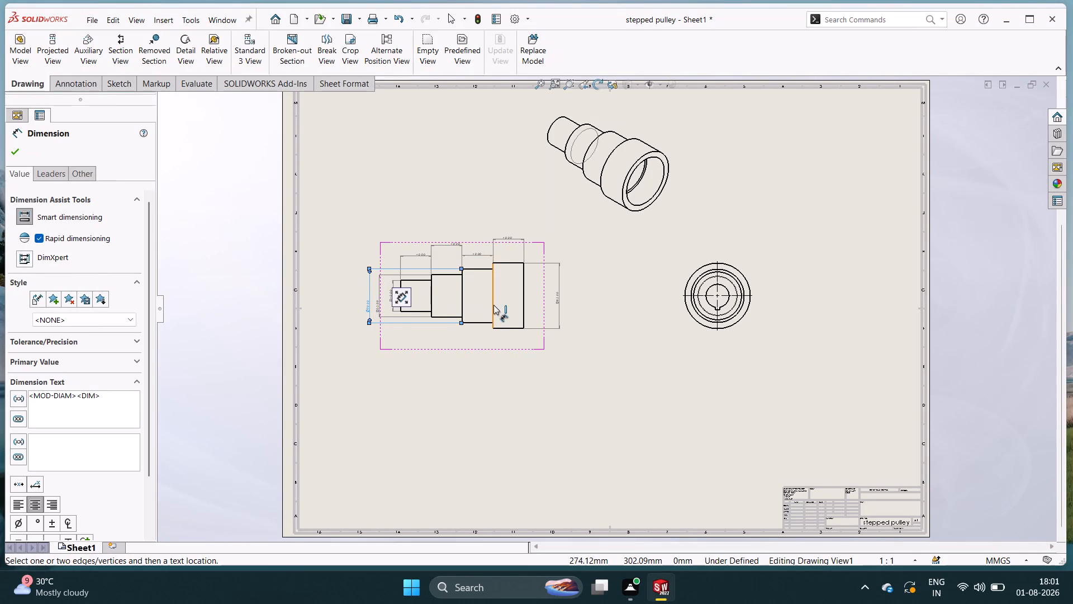
pyautogui.doubleClick(495, 305)
pyautogui.click(354, 315)
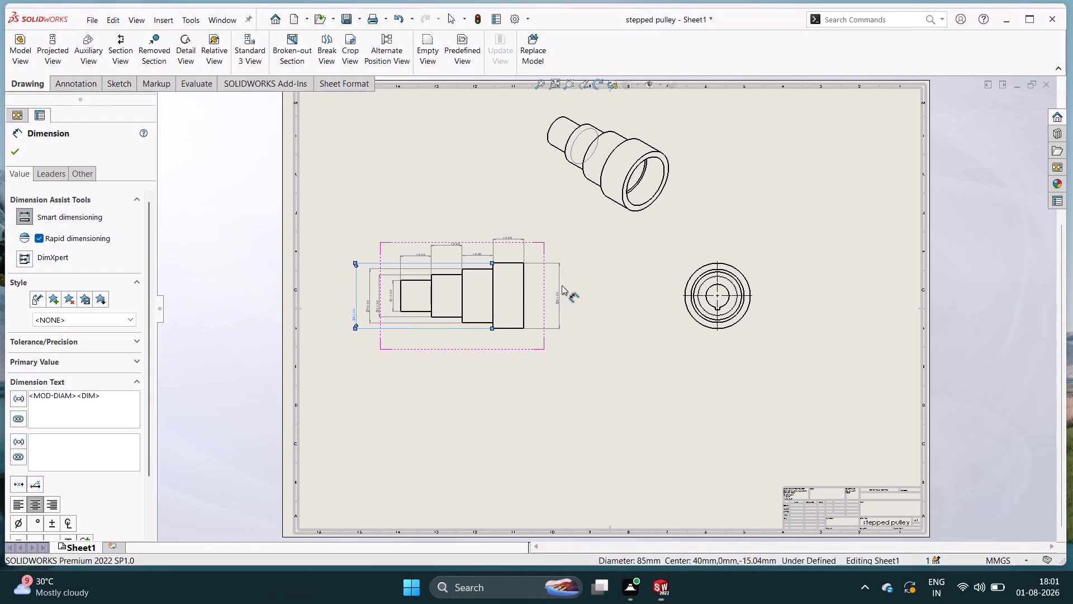
# Dimension the true radii of the large end's inner edge, its outer rim and the second-largest step in the isometric view.
pyautogui.click(629, 200)
pyautogui.doubleClick(678, 209)
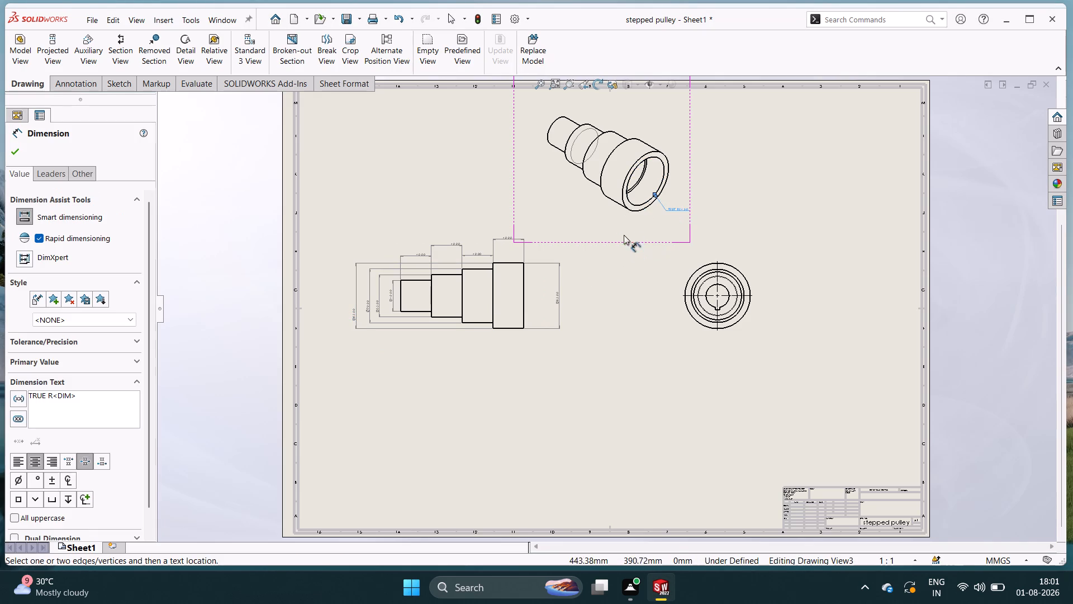
pyautogui.doubleClick(632, 212)
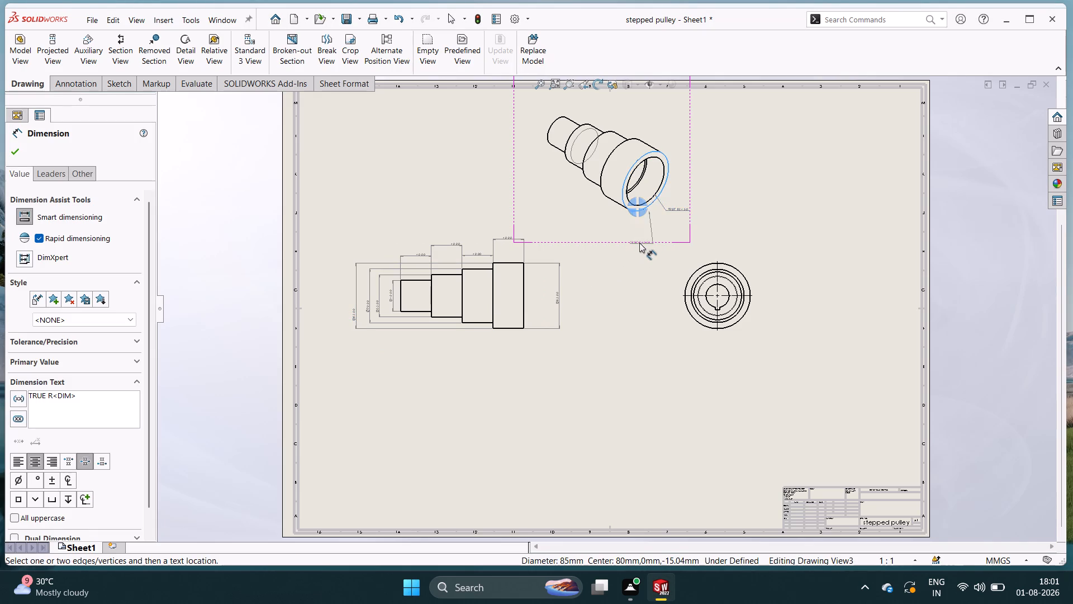
pyautogui.tripleClick(639, 243)
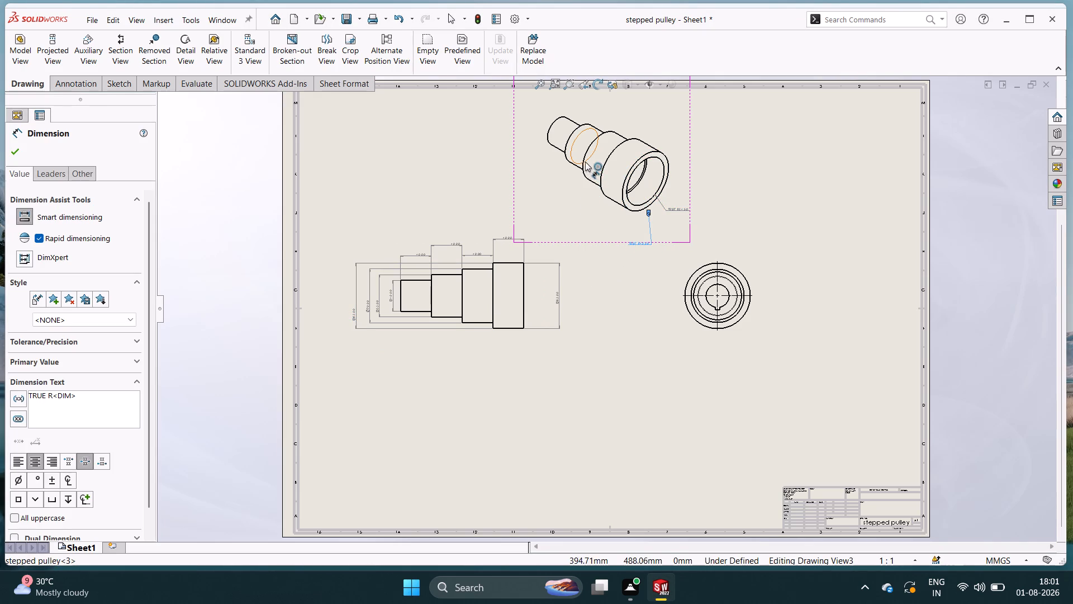
pyautogui.click(583, 158)
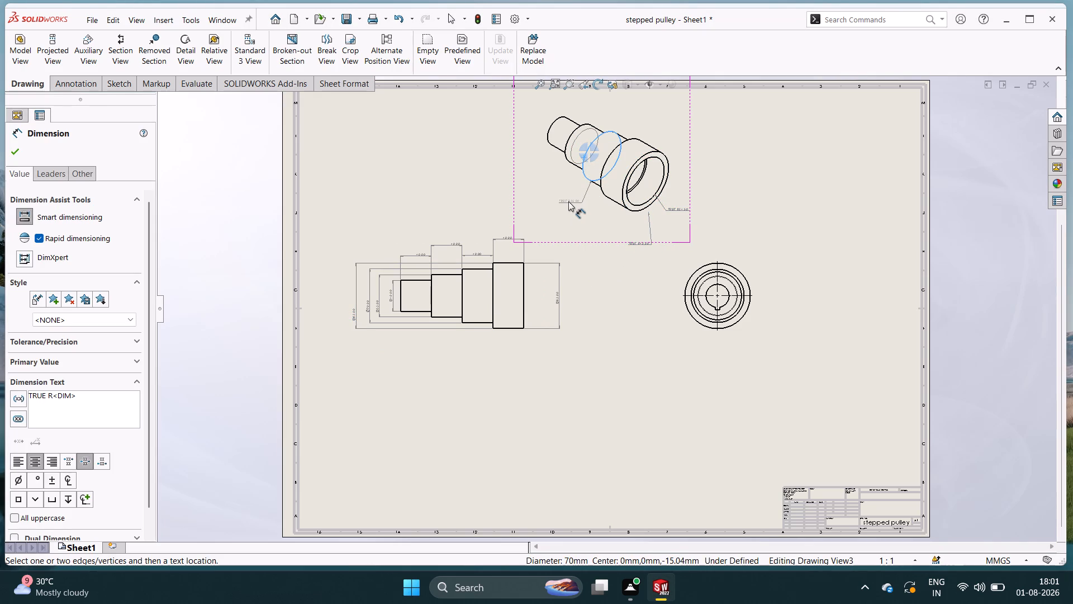
pyautogui.tripleClick(568, 201)
# Dimension the diameters of the outer rim, the large-end recess and the internal circle nearest the bore, placing them below the end view.
pyautogui.scroll(3, 568, 201)
pyautogui.scroll(-6, 568, 201)
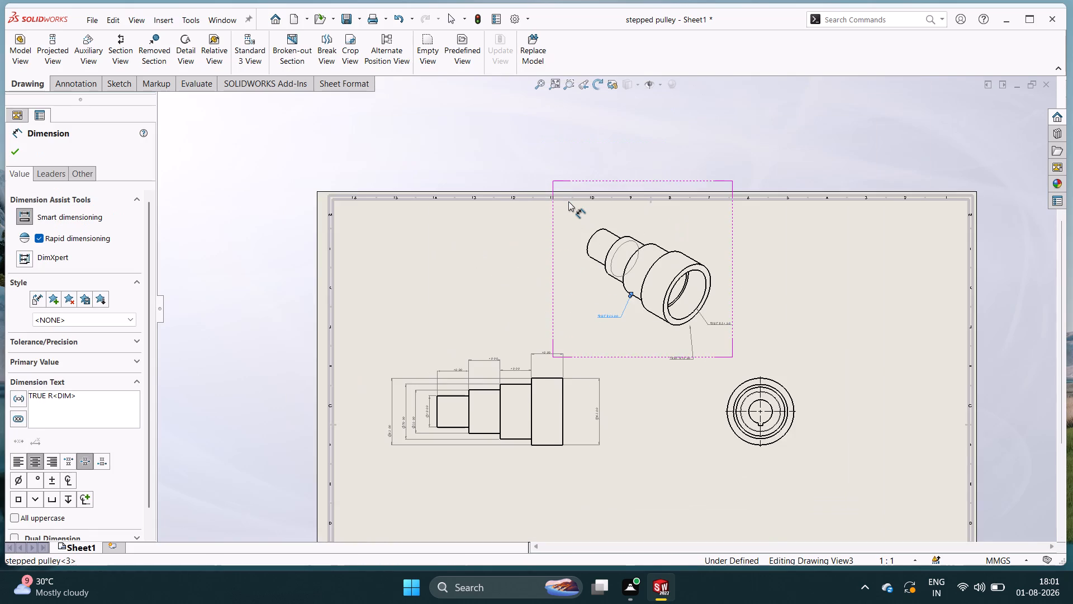
pyautogui.scroll(-5, 638, 337)
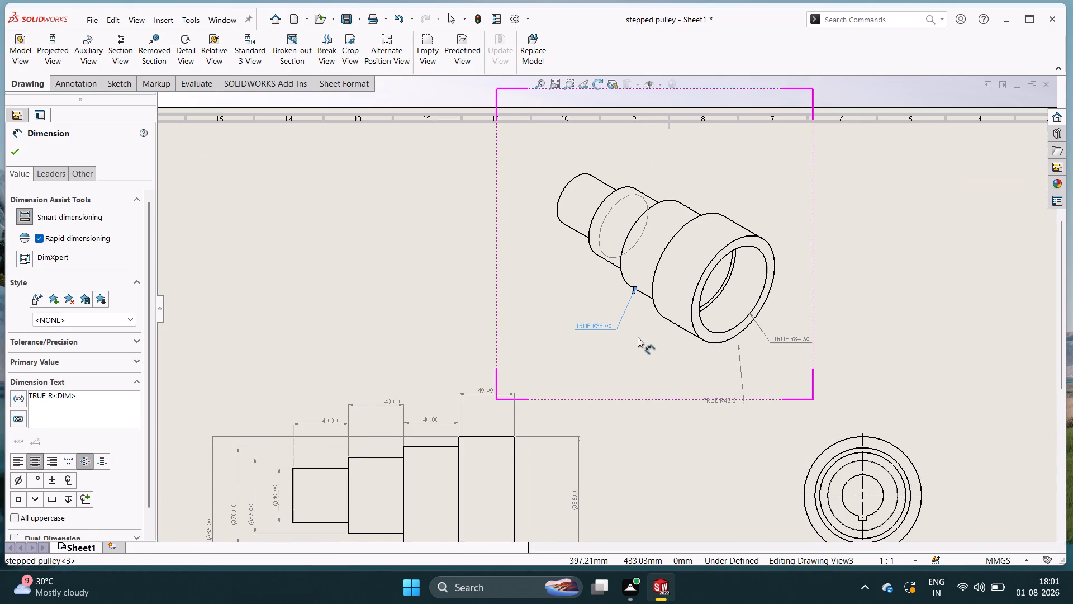
pyautogui.scroll(1, 638, 337)
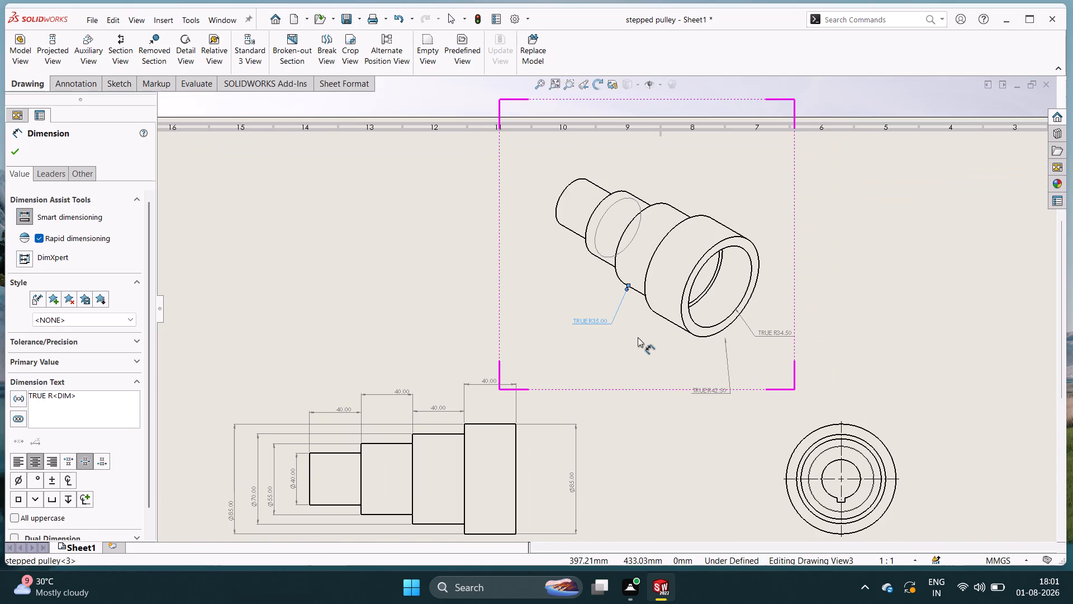
pyautogui.scroll(1, 638, 337)
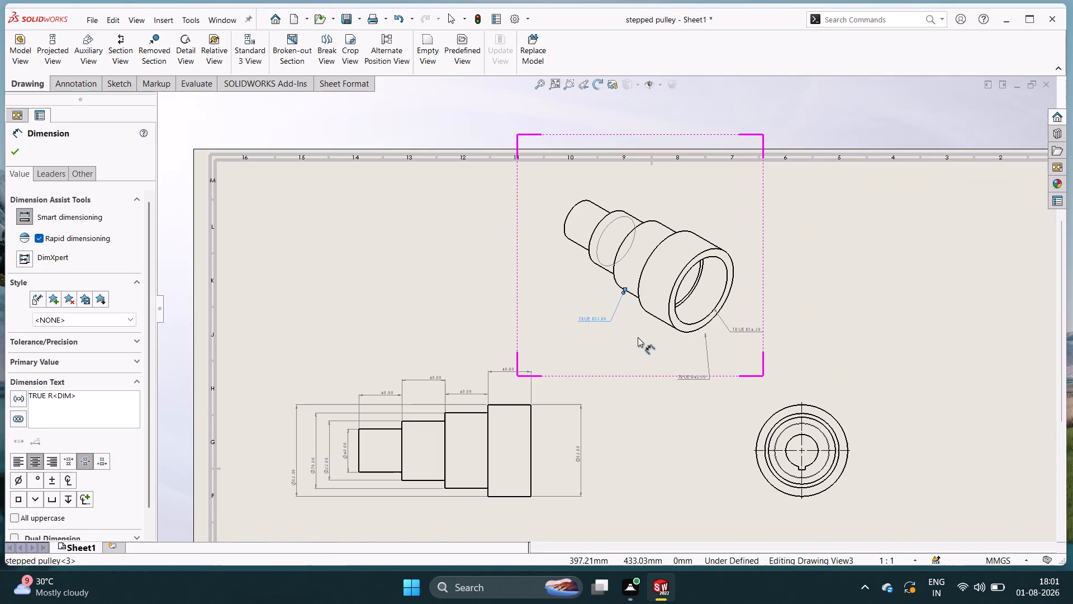
pyautogui.scroll(6, 638, 337)
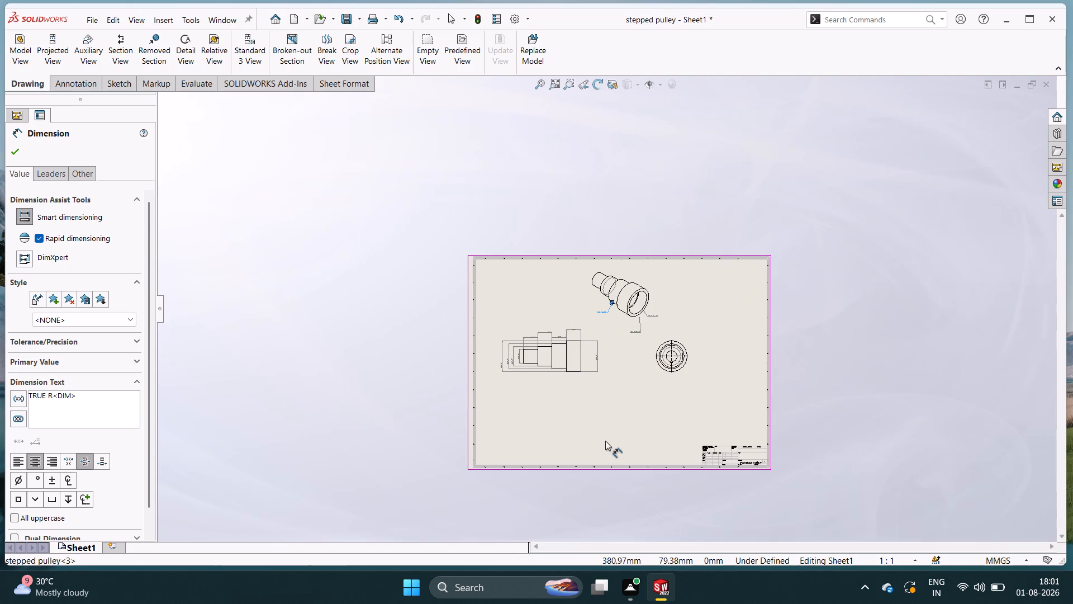
pyautogui.keyDown('ctrl'); pyautogui.moveTo(609, 443); pyautogui.dragTo(567, 400, button='middle'); pyautogui.keyUp('ctrl')
pyautogui.scroll(-4, 567, 400)
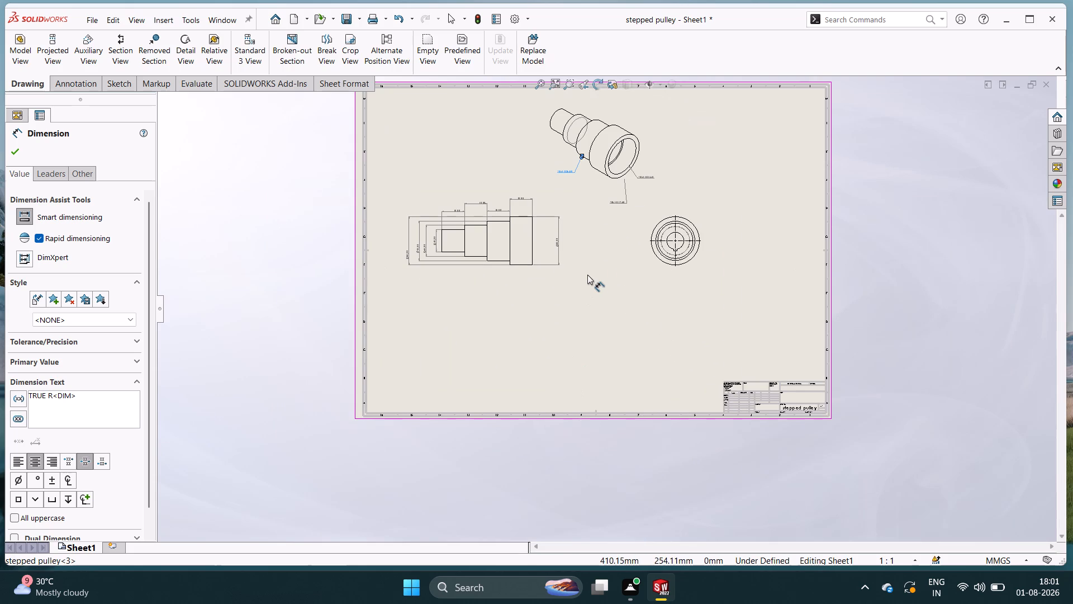
pyautogui.keyDown('ctrl'); pyautogui.moveTo(587, 275); pyautogui.dragTo(571, 363, button='middle'); pyautogui.keyUp('ctrl')
pyautogui.scroll(-2, 571, 363)
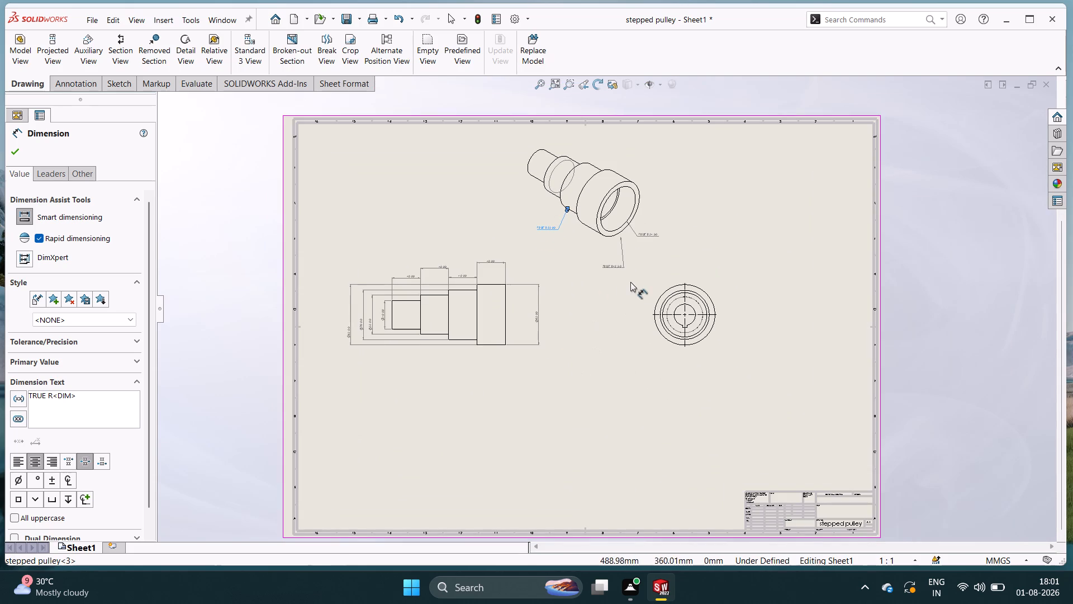
pyautogui.tripleClick(672, 342)
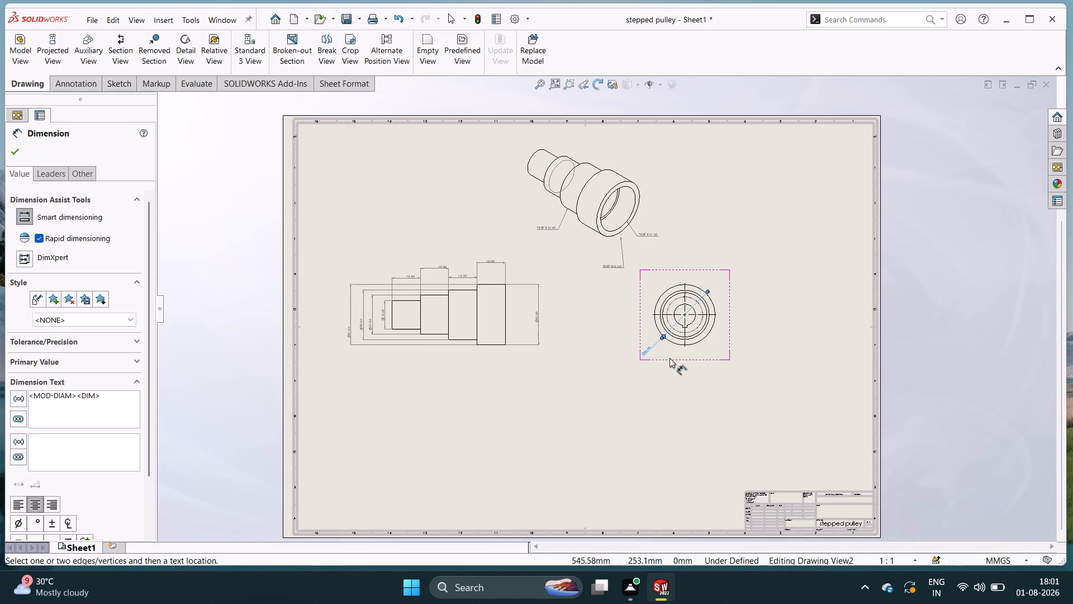
pyautogui.tripleClick(701, 333)
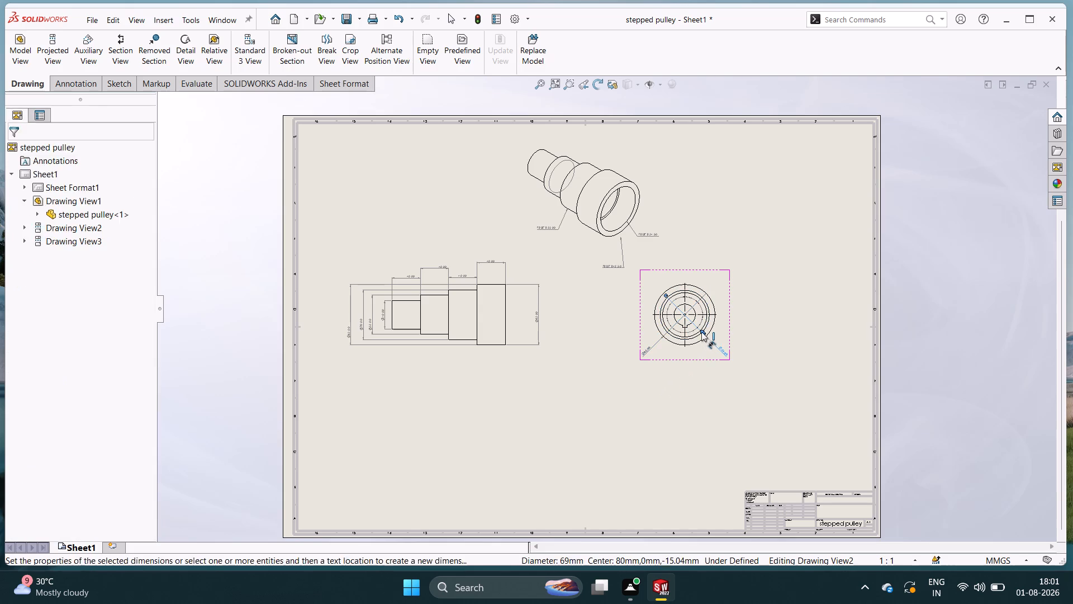
pyautogui.doubleClick(691, 332)
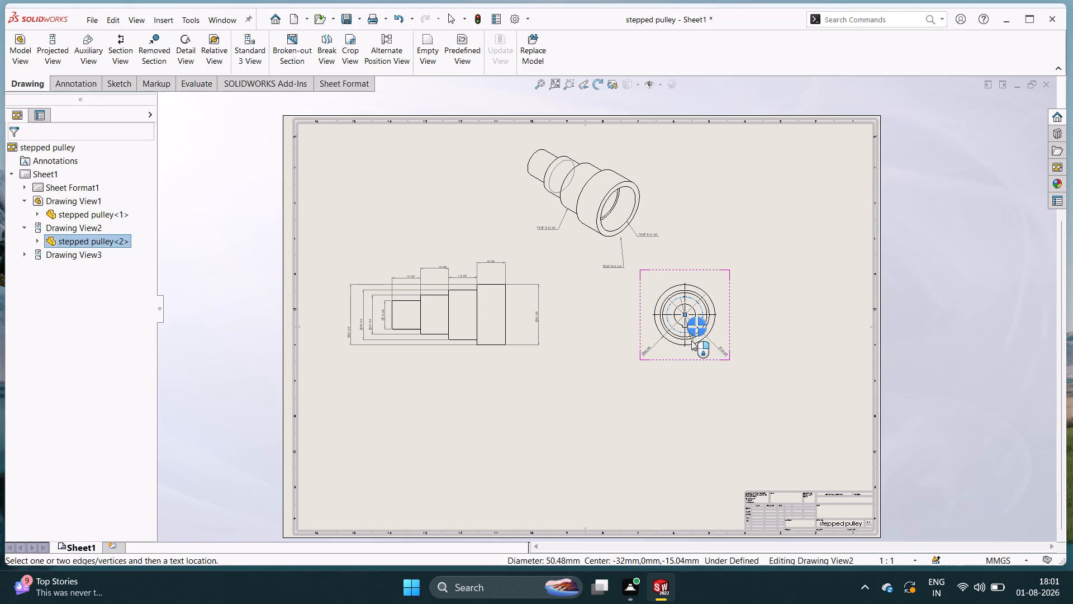
pyautogui.click(672, 356)
pyautogui.click(671, 363)
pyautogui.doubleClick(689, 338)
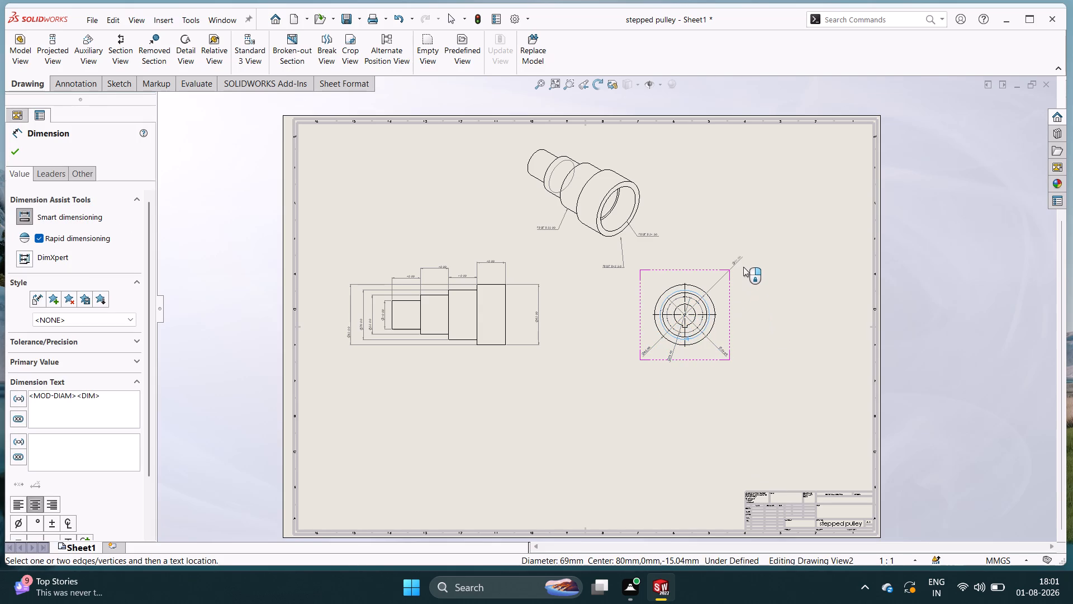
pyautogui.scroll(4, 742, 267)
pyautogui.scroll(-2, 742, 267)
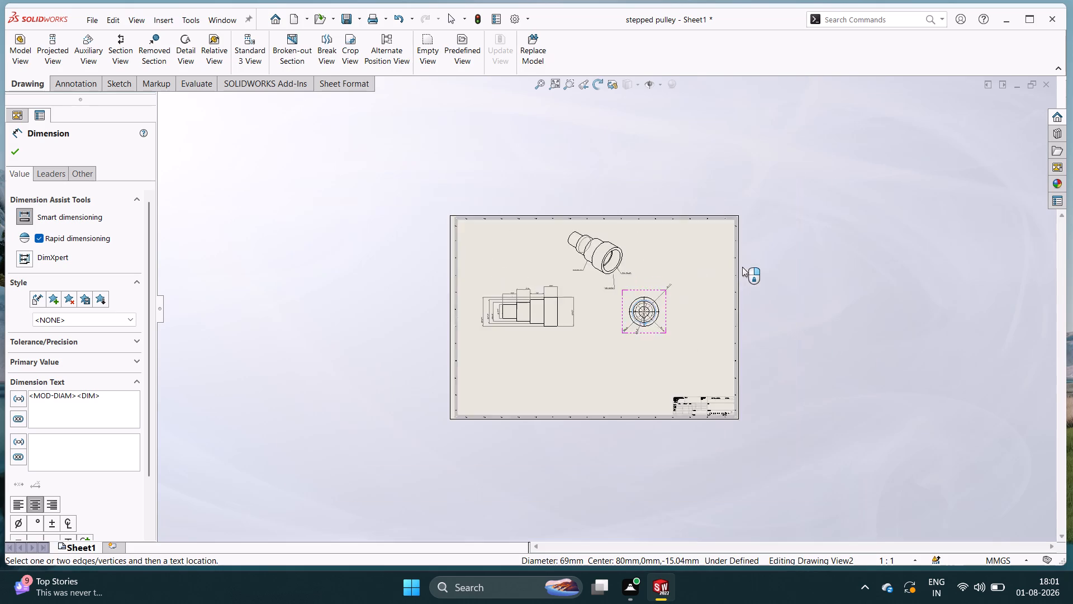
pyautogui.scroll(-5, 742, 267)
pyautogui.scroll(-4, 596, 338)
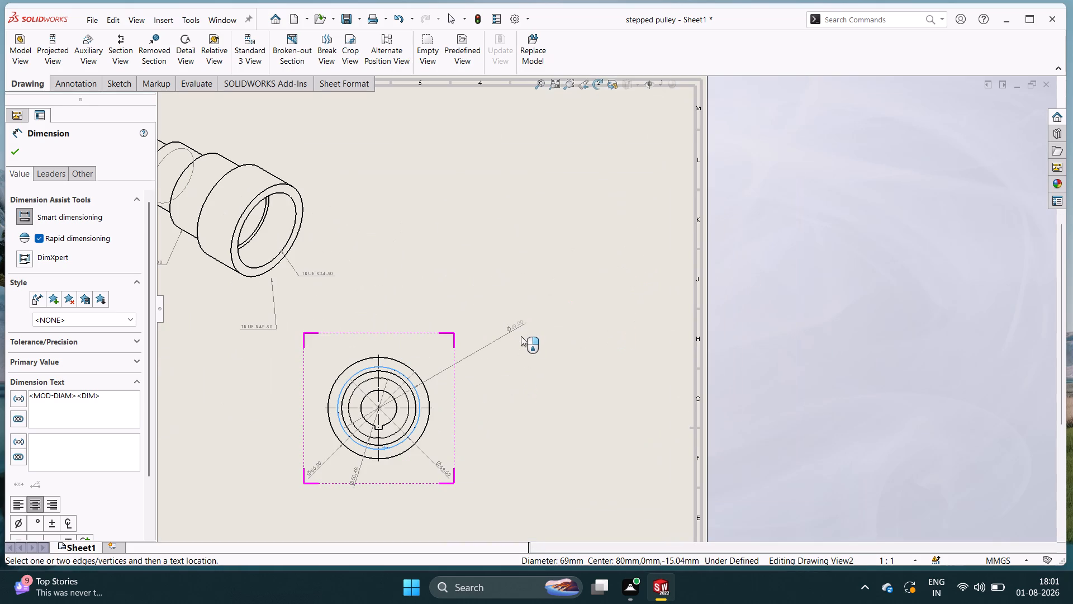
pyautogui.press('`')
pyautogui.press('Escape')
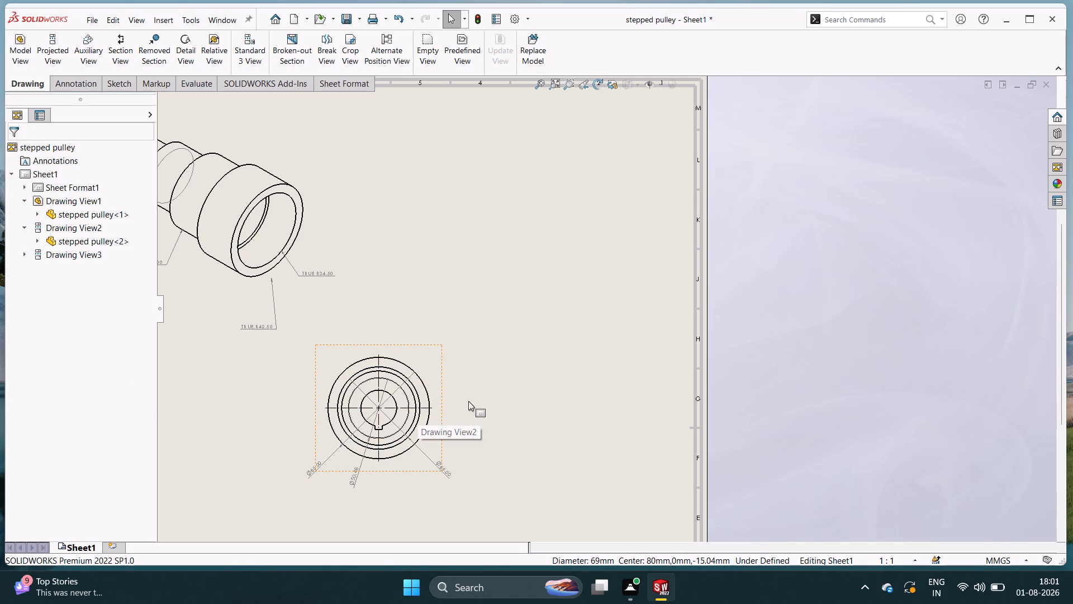
# Dimension the keyed bore's radius and the diameter of the internal circle just inside the large-end recess in the end view.
pyautogui.moveTo(472, 398); pyautogui.dragTo(497, 271, button='right')
pyautogui.click(395, 404)
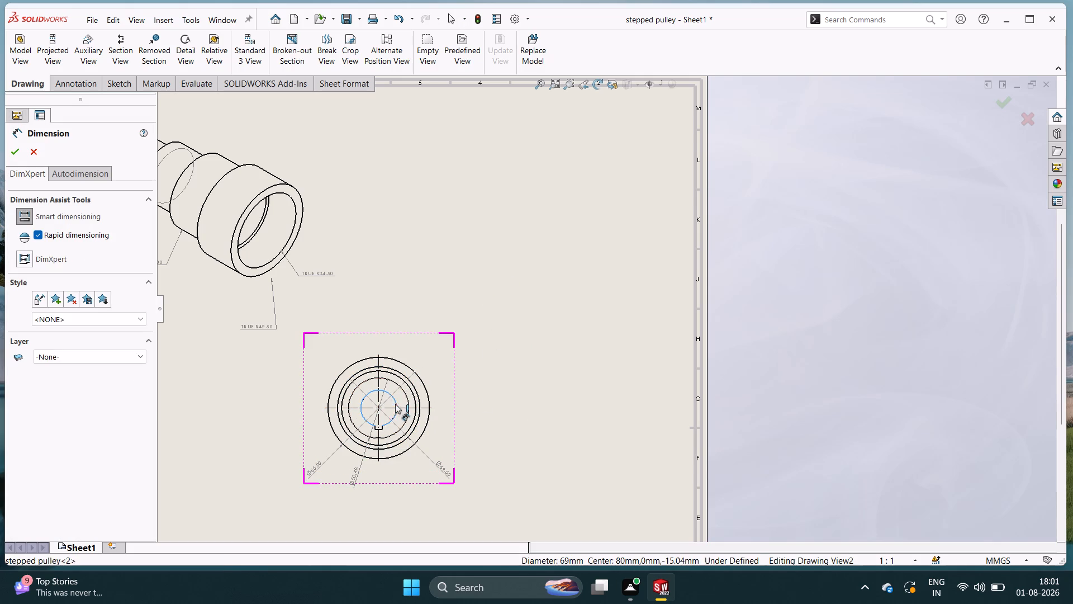
pyautogui.click(441, 345)
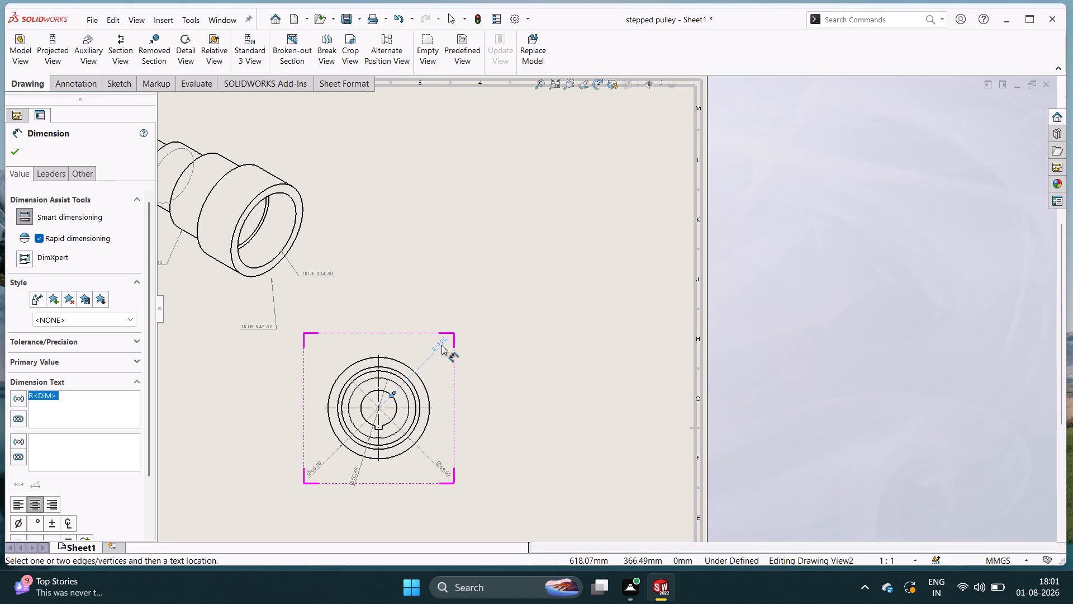
pyautogui.click(411, 418)
pyautogui.tripleClick(412, 420)
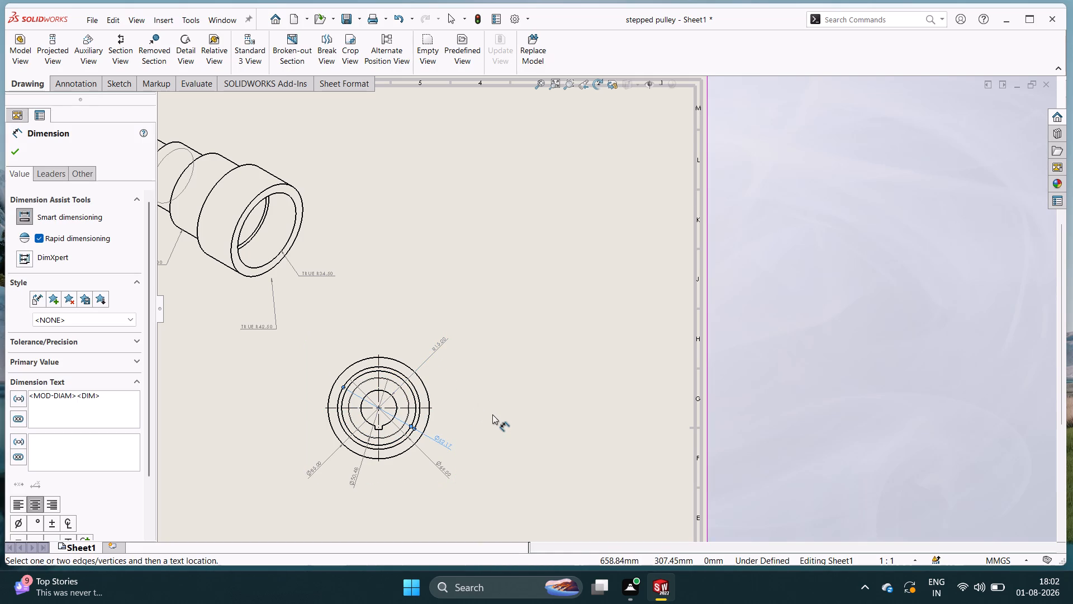
# Add a note reading "front view" below the stepped profile view.
pyautogui.scroll(-2, 492, 414)
pyautogui.scroll(5, 492, 413)
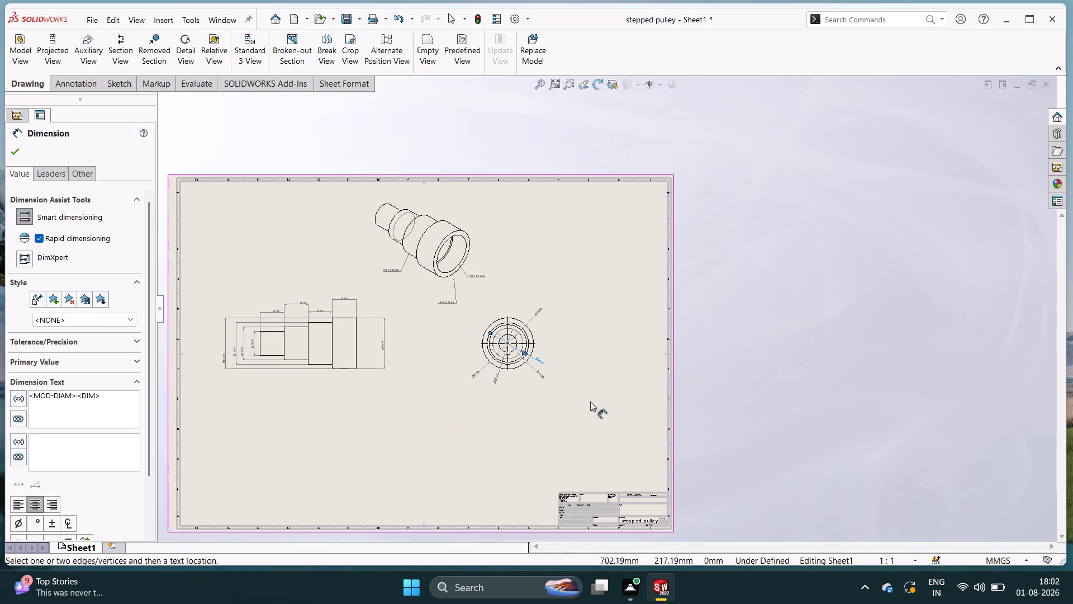
pyautogui.scroll(1, 590, 402)
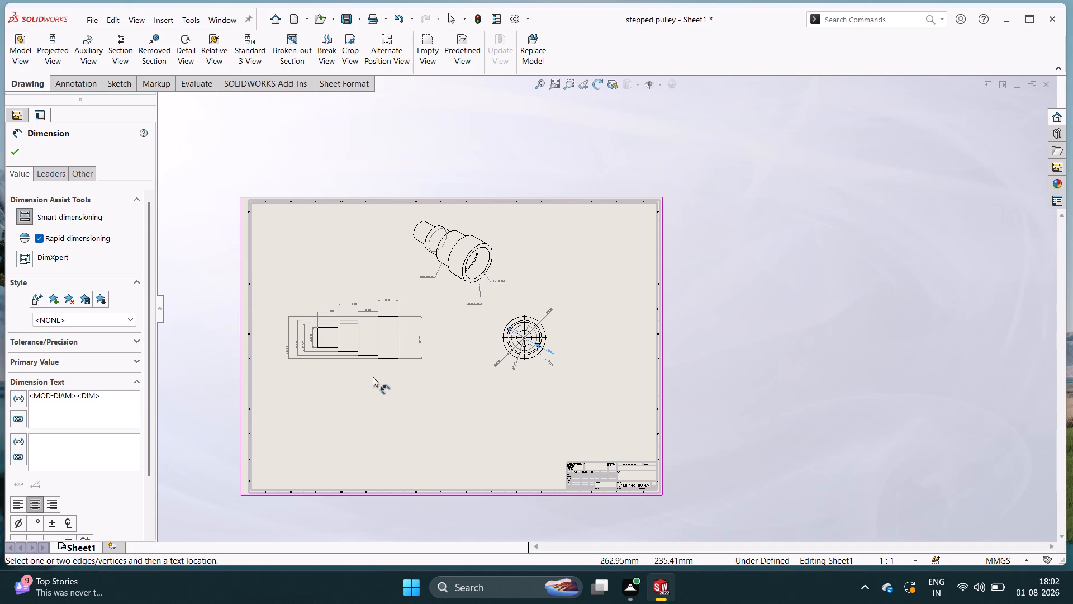
pyautogui.moveTo(365, 383); pyautogui.dragTo(369, 394, button='right')
pyautogui.moveTo(369, 394); pyautogui.dragTo(373, 443, button='right')
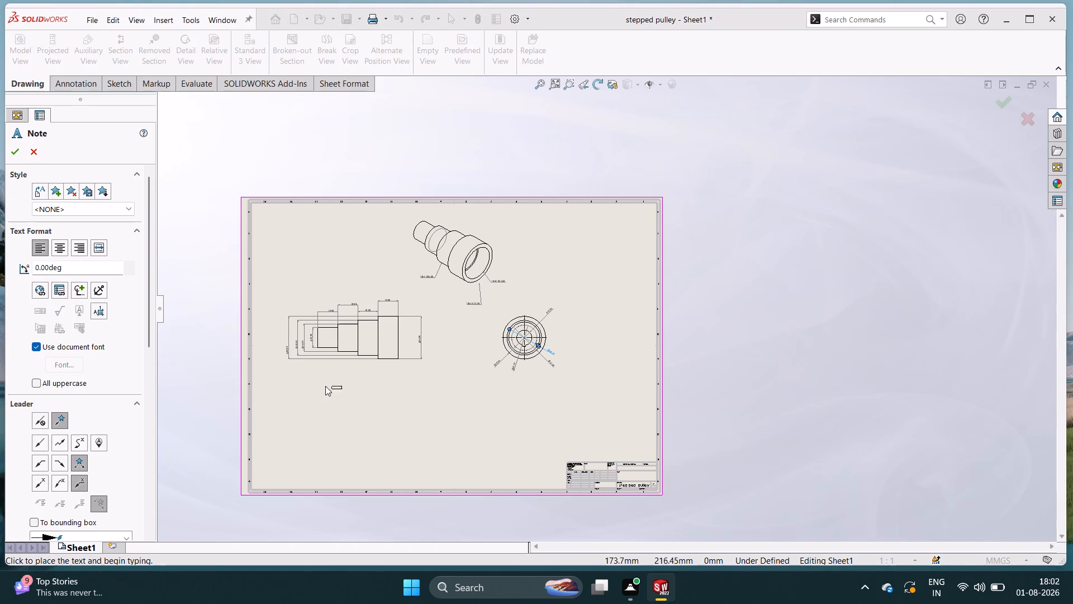
pyautogui.click(320, 385)
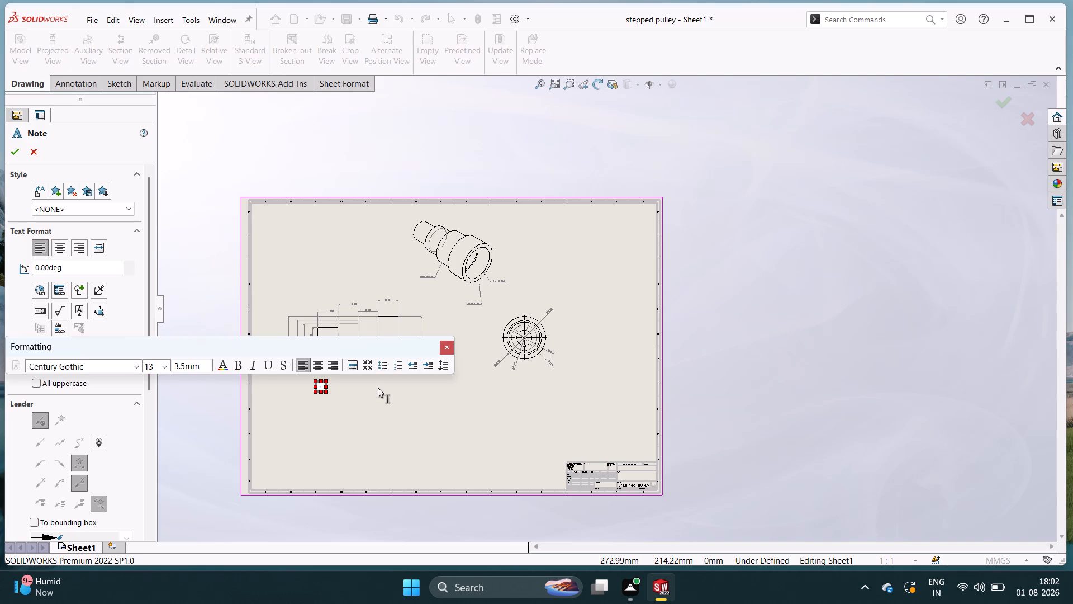
pyautogui.write('front')
pyautogui.write('vi')
pyautogui.write('ew')
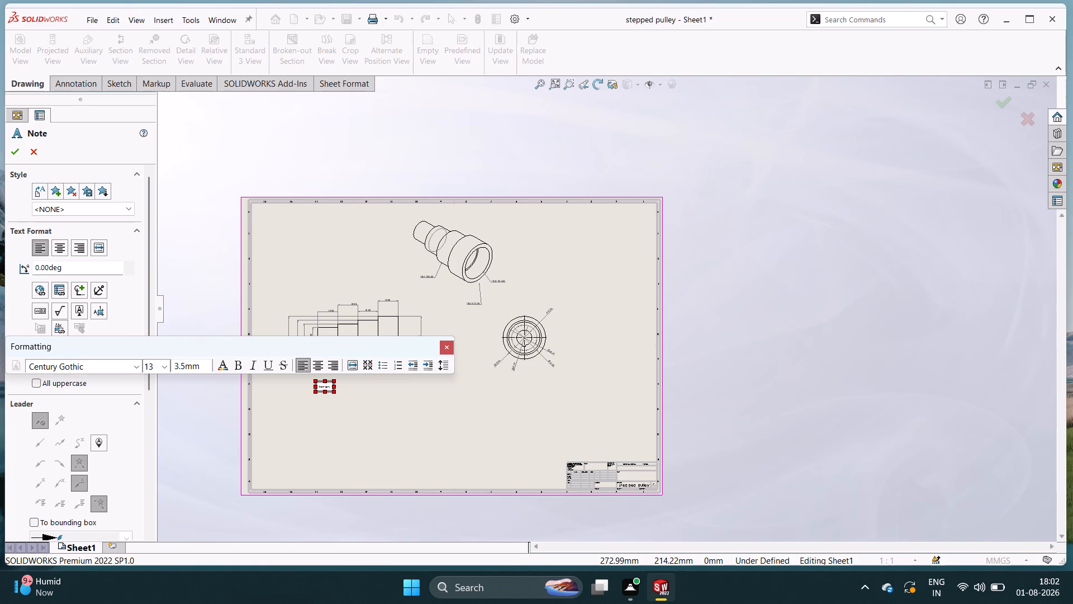
pyautogui.tripleClick(336, 404)
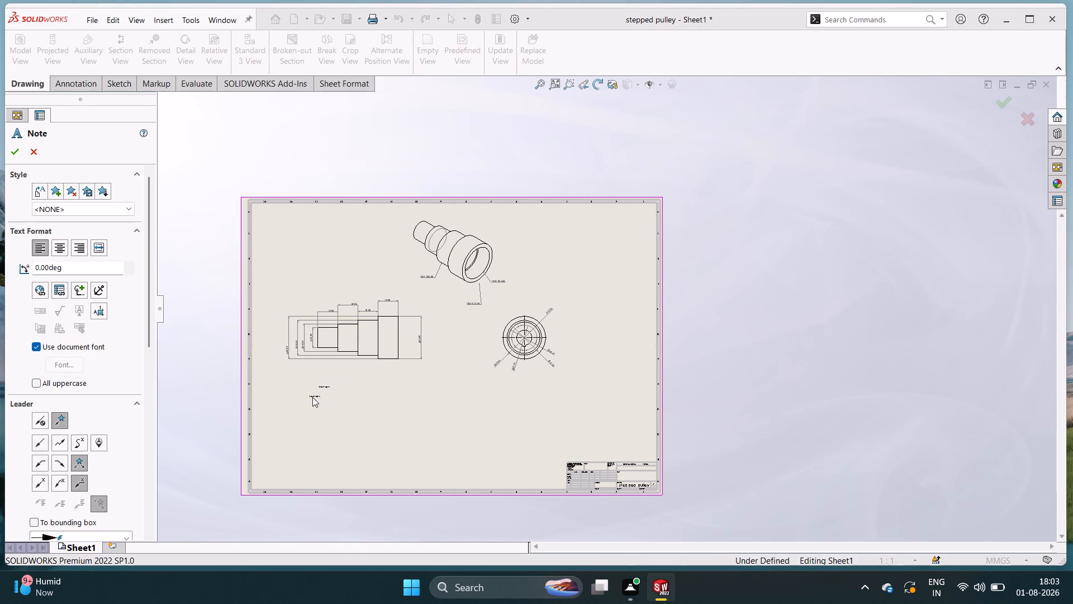
# Place a second "front view" note below the stepped profile view and end the Note command.
pyautogui.doubleClick(340, 380)
pyautogui.scroll(1, 340, 380)
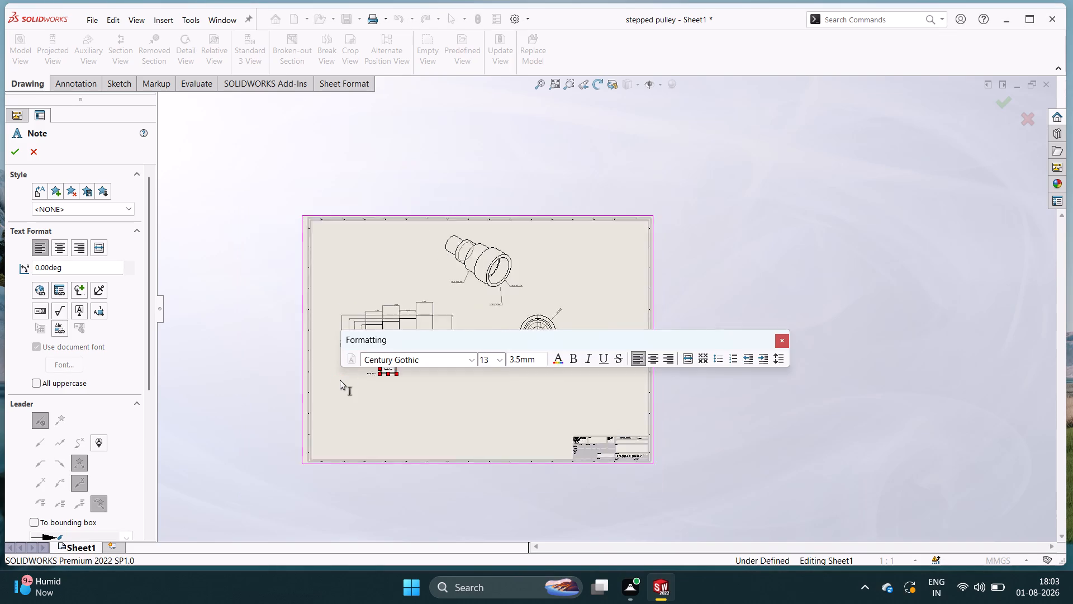
pyautogui.scroll(1, 340, 380)
pyautogui.scroll(-5, 340, 380)
pyautogui.keyDown('ctrl'); pyautogui.moveTo(340, 380); pyautogui.dragTo(325, 388, button='middle'); pyautogui.keyUp('ctrl')
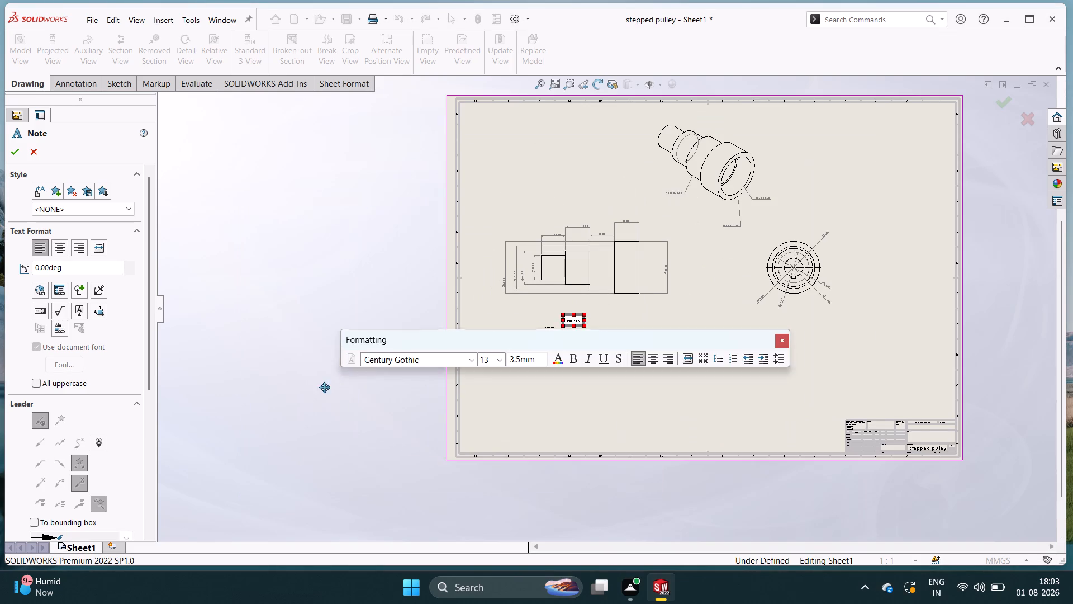
pyautogui.keyDown('ctrl'); pyautogui.moveTo(325, 388); pyautogui.dragTo(198, 410, button='middle'); pyautogui.keyUp('ctrl')
pyautogui.keyDown('ctrl'); pyautogui.scroll(-2, 198, 409); pyautogui.keyUp('ctrl')
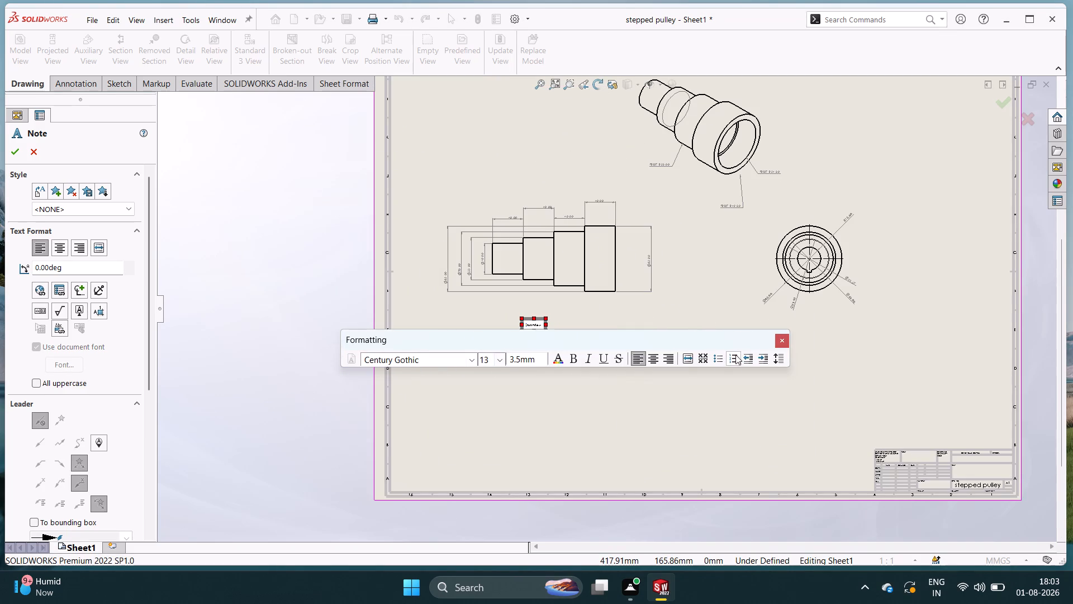
pyautogui.doubleClick(778, 337)
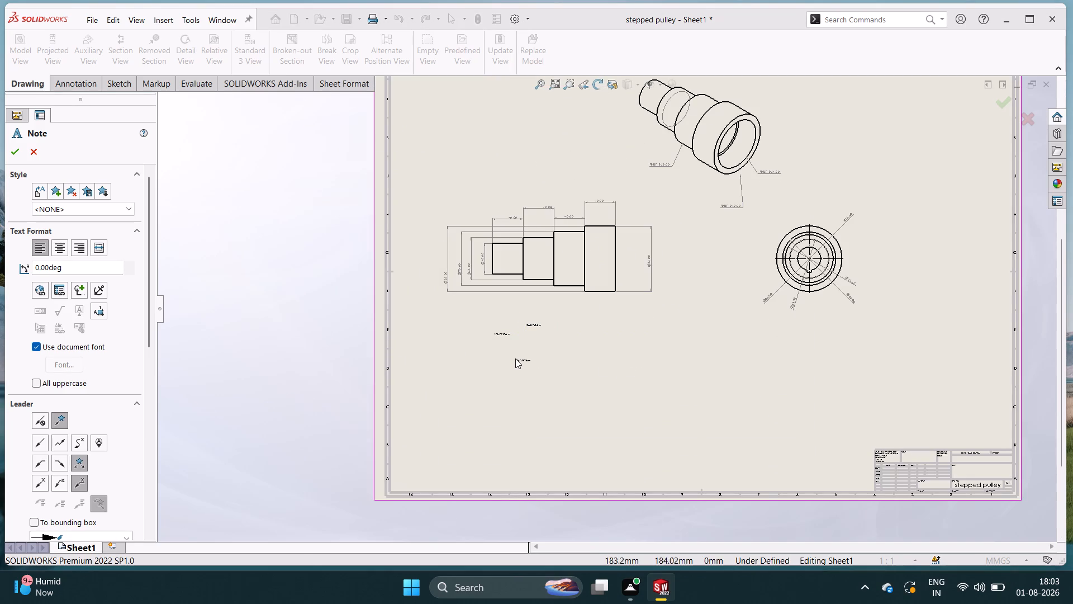
pyautogui.press('Escape')
pyautogui.press('Escape')
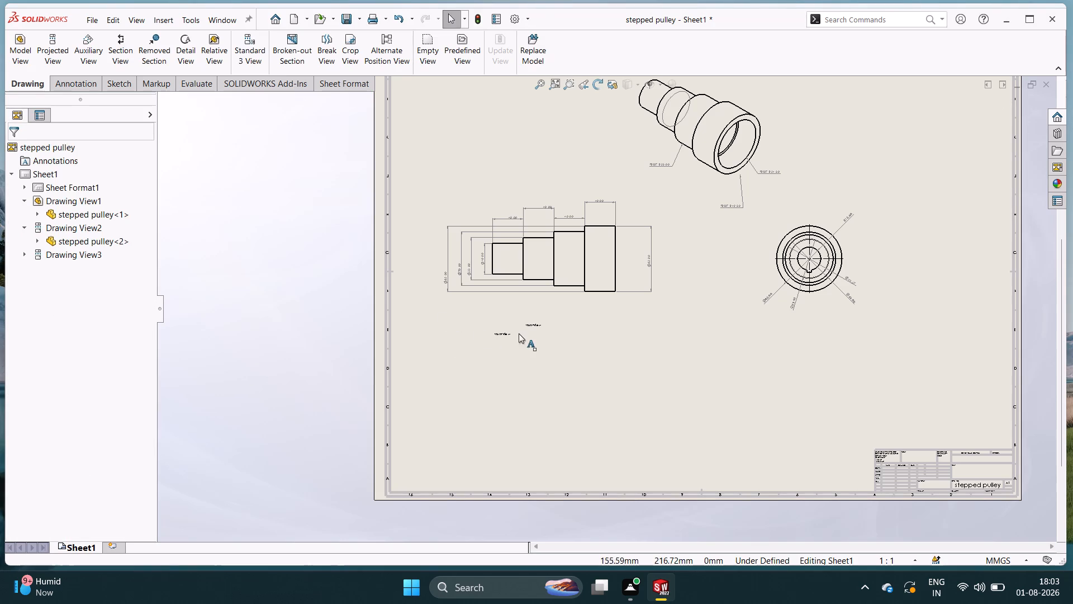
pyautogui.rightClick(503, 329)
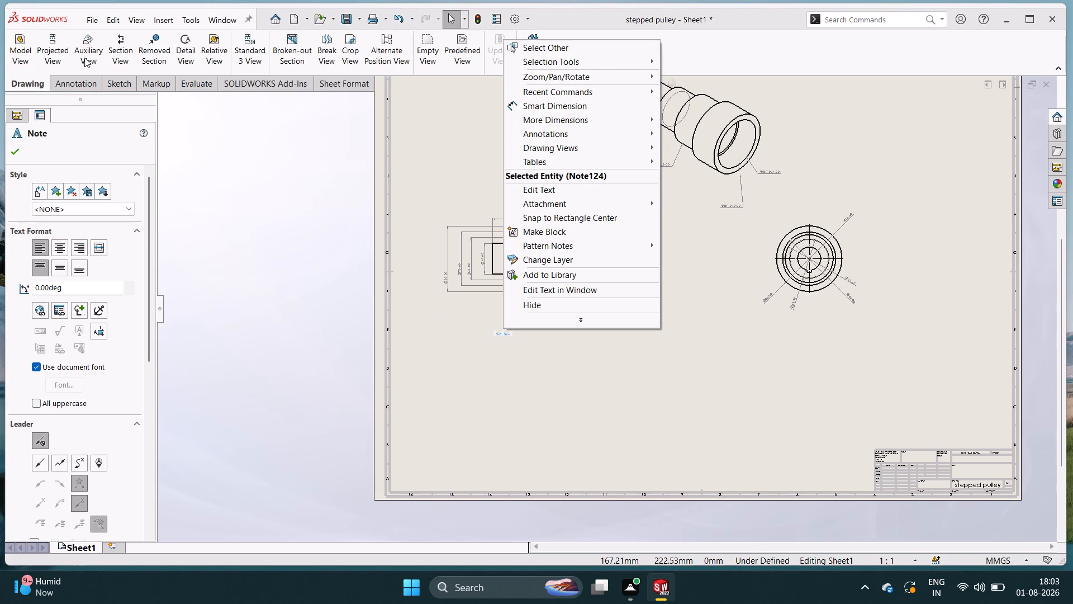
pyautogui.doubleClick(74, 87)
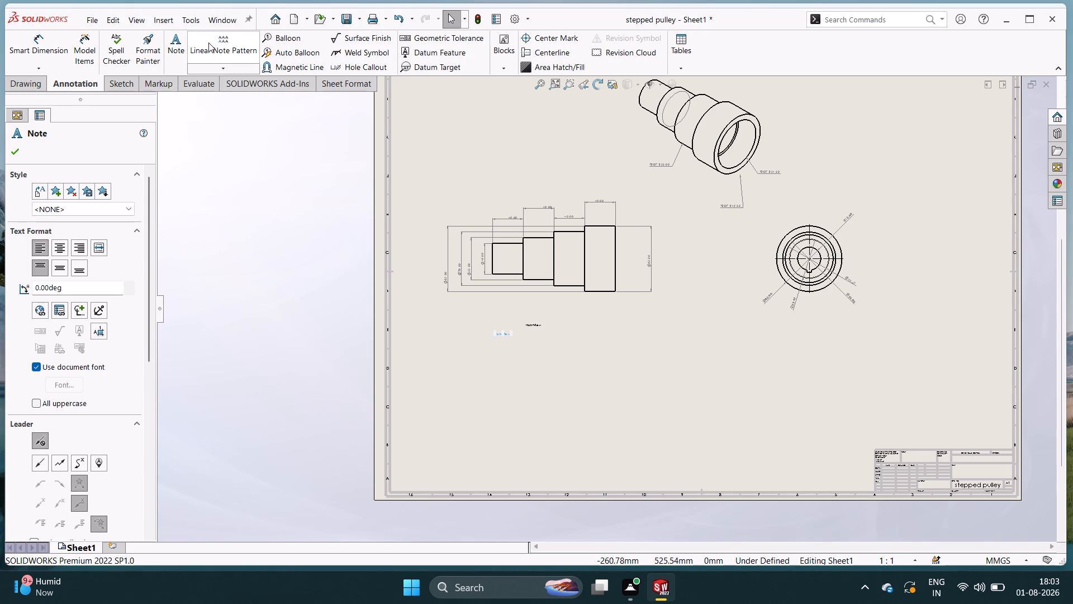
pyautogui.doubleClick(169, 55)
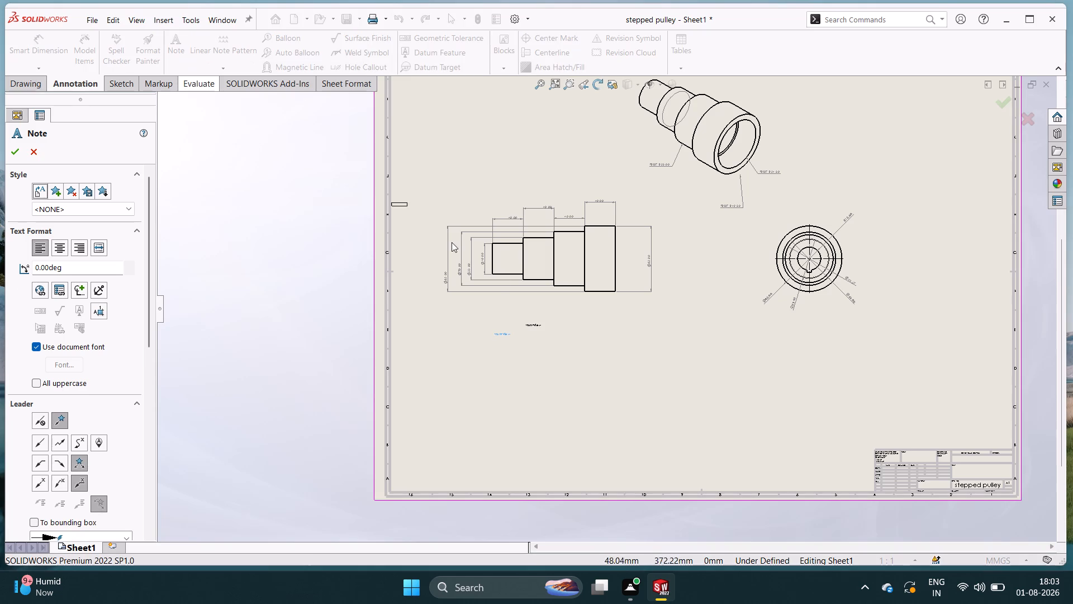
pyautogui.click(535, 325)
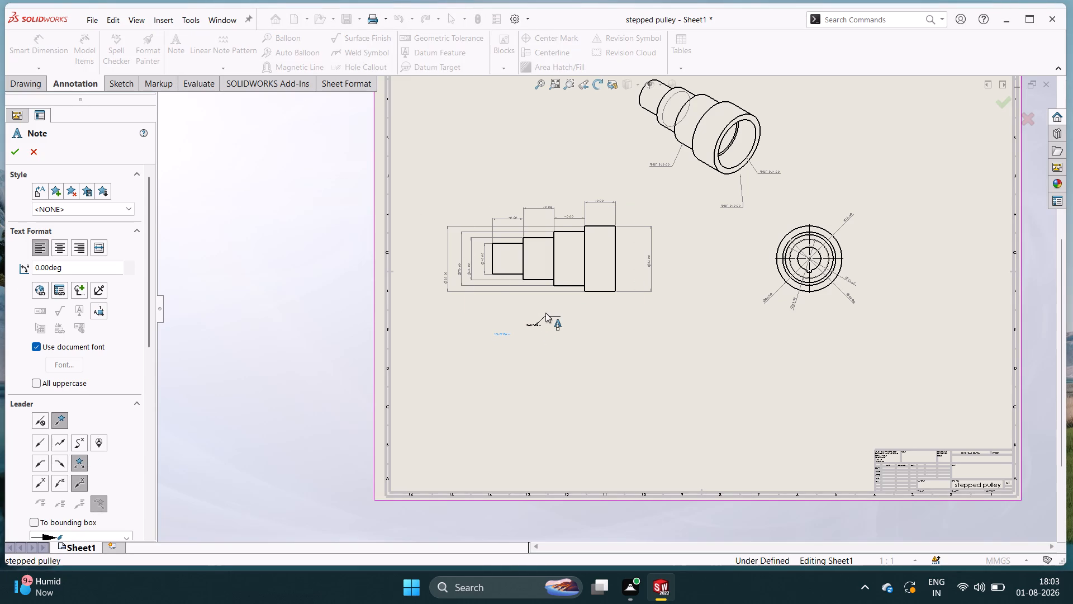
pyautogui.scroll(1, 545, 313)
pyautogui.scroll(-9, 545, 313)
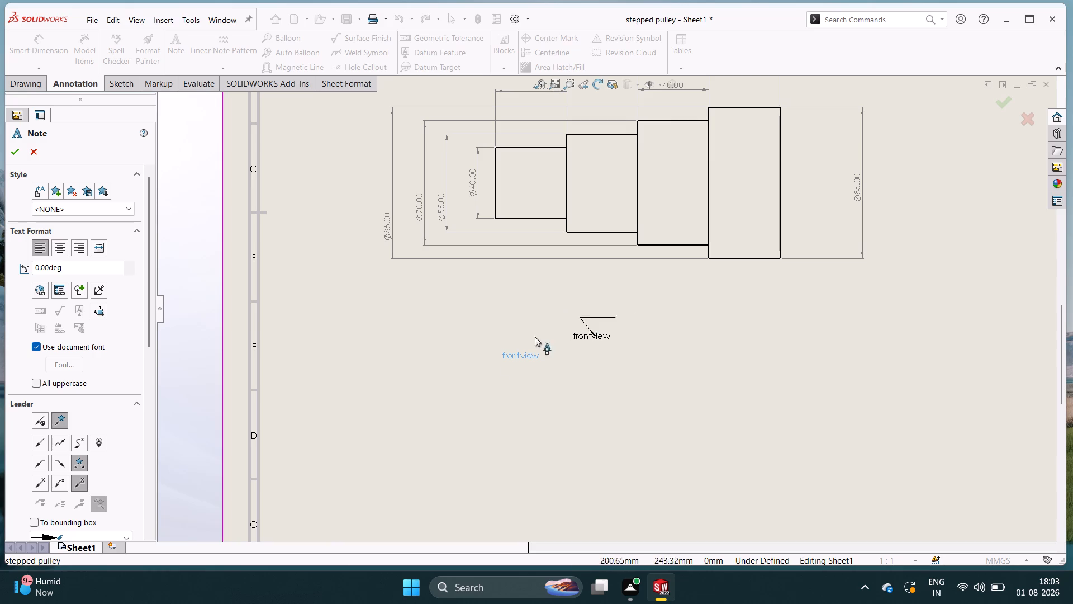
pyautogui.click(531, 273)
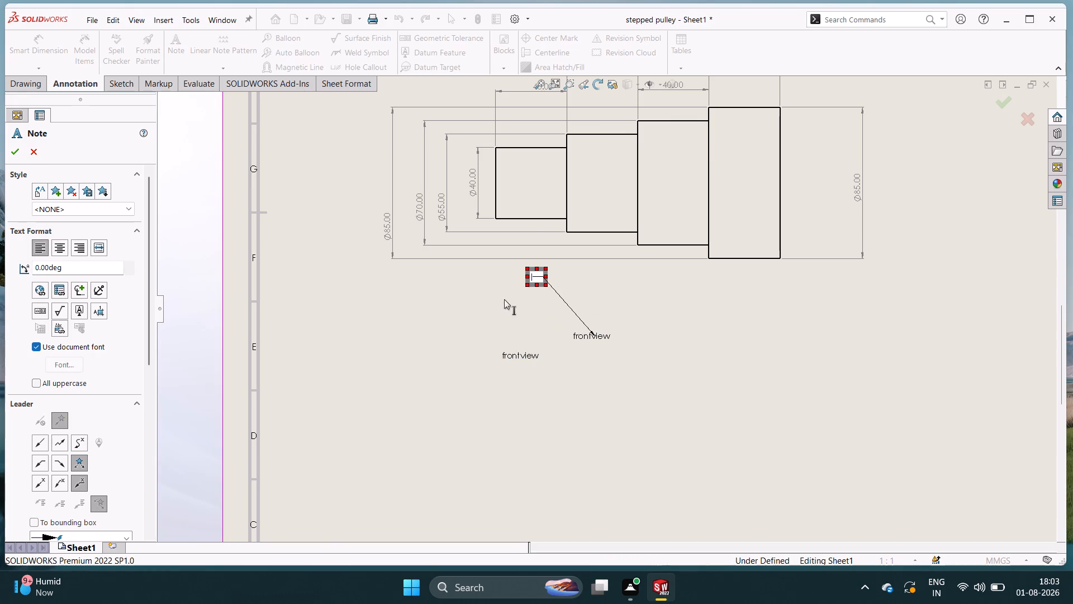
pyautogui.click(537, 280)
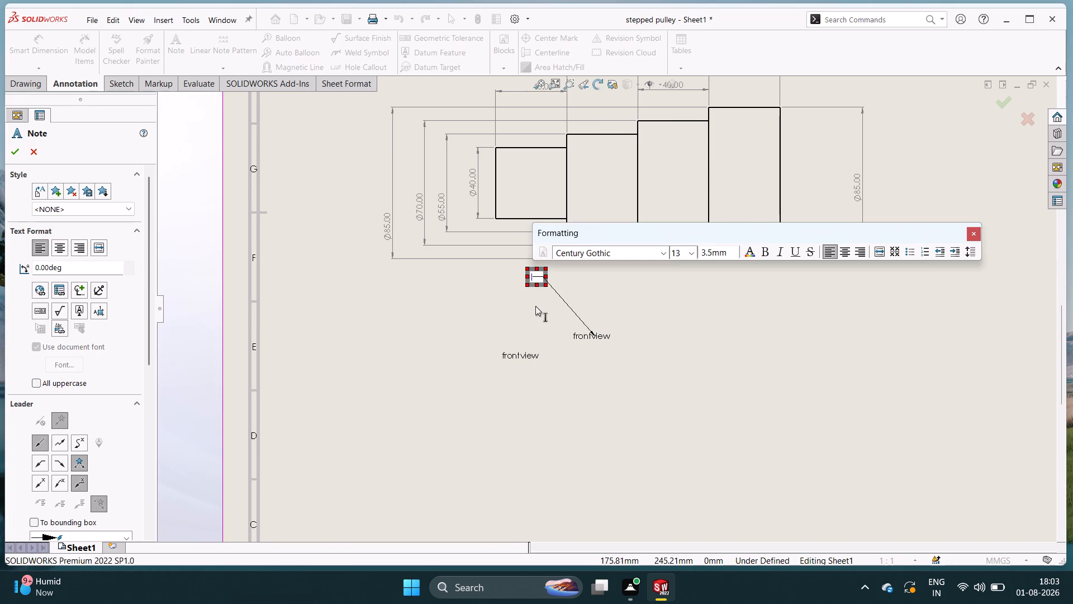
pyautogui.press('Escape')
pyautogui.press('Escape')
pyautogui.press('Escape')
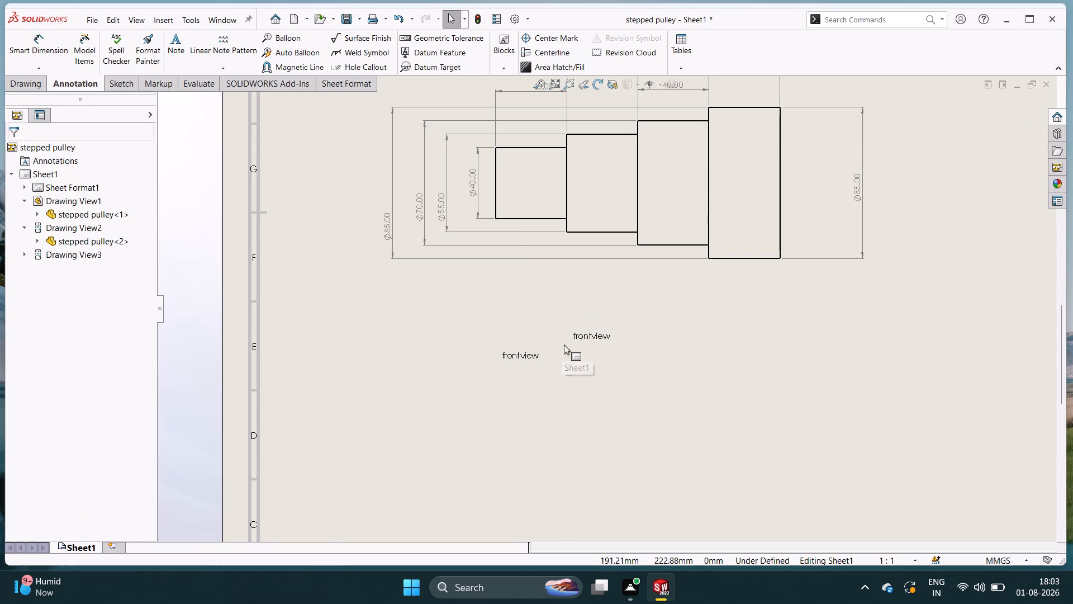
# Move the first "front view" note, the one lower and nearer the sheet's border, off the sheet and hide it.
pyautogui.rightClick(506, 353)
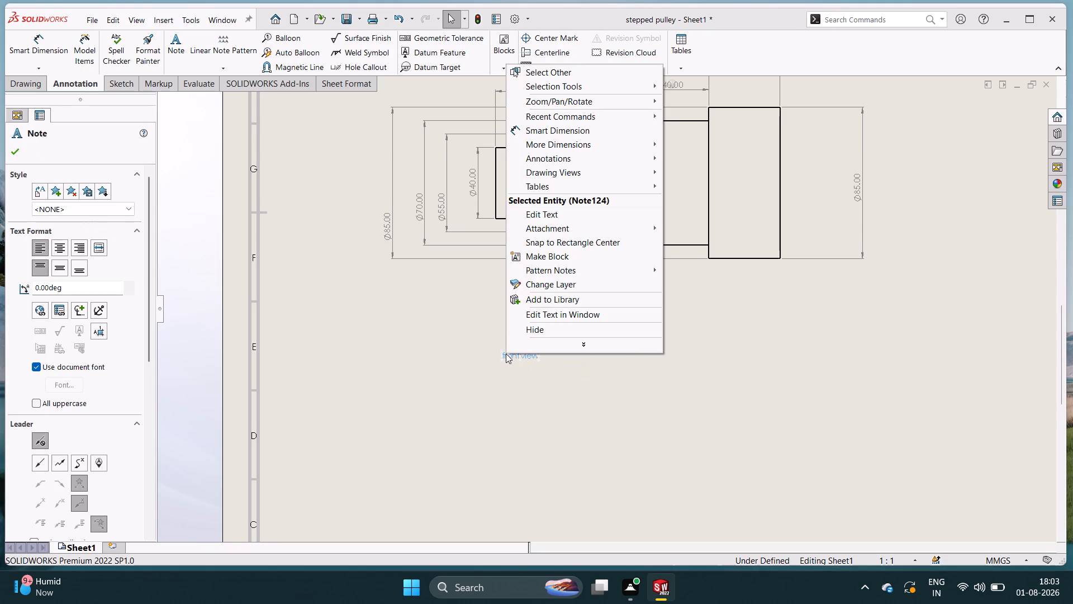
pyautogui.click(506, 353)
pyautogui.rightClick(506, 353)
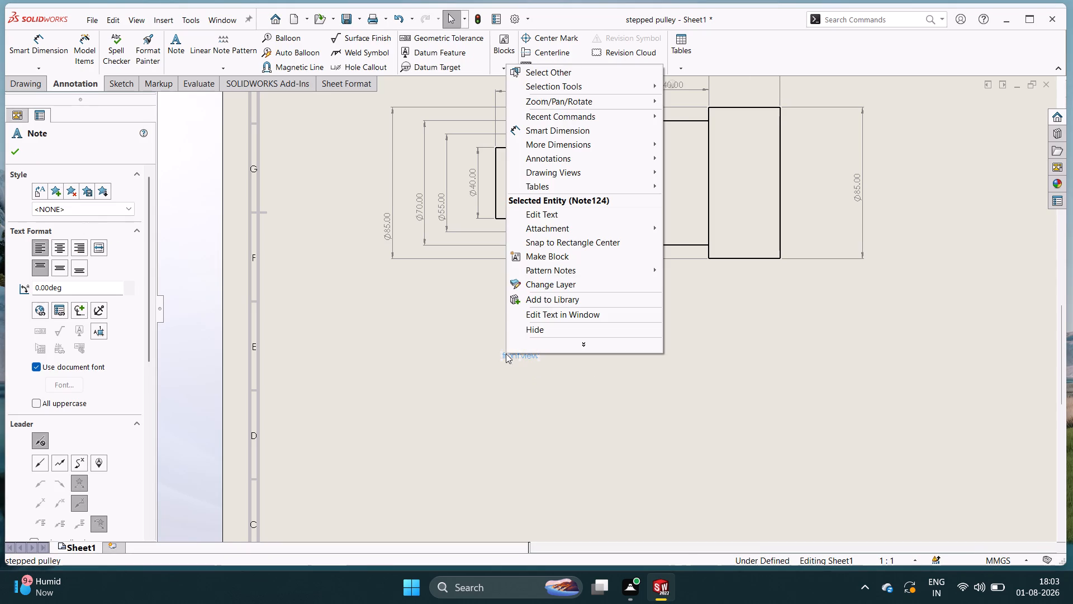
pyautogui.moveTo(506, 353); pyautogui.dragTo(93, 381)
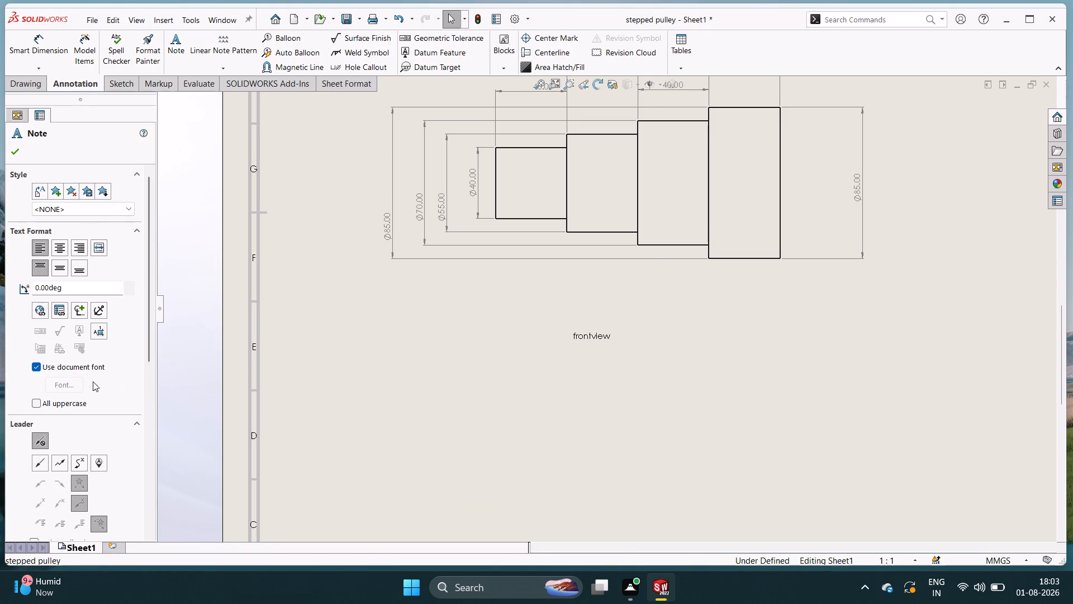
pyautogui.moveTo(93, 381); pyautogui.dragTo(178, 387)
pyautogui.click(174, 384)
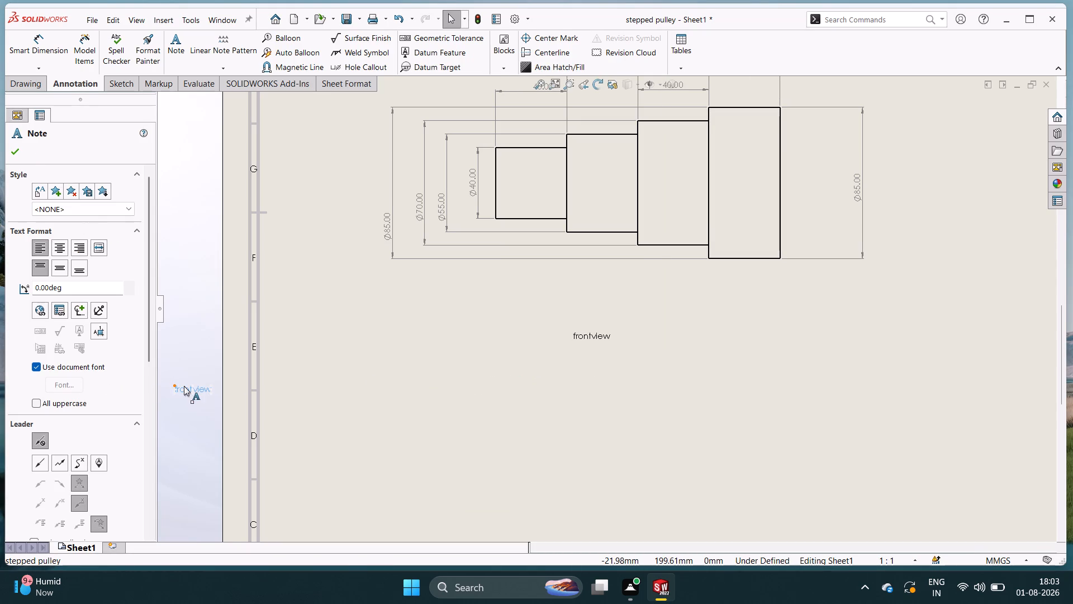
pyautogui.press('Escape')
pyautogui.press('Escape')
pyautogui.rightClick(185, 386)
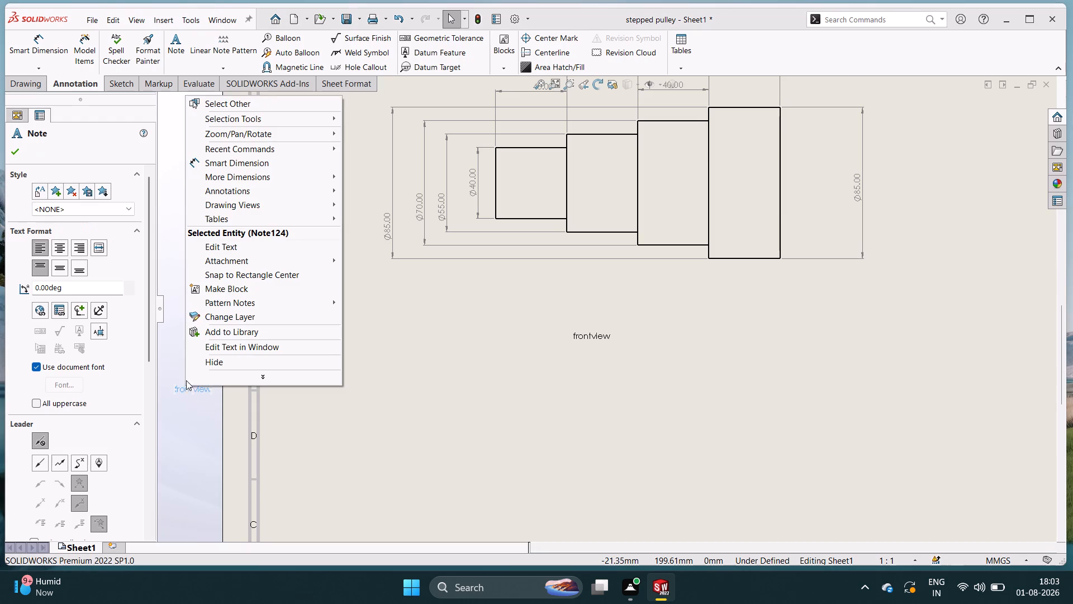
pyautogui.click(241, 365)
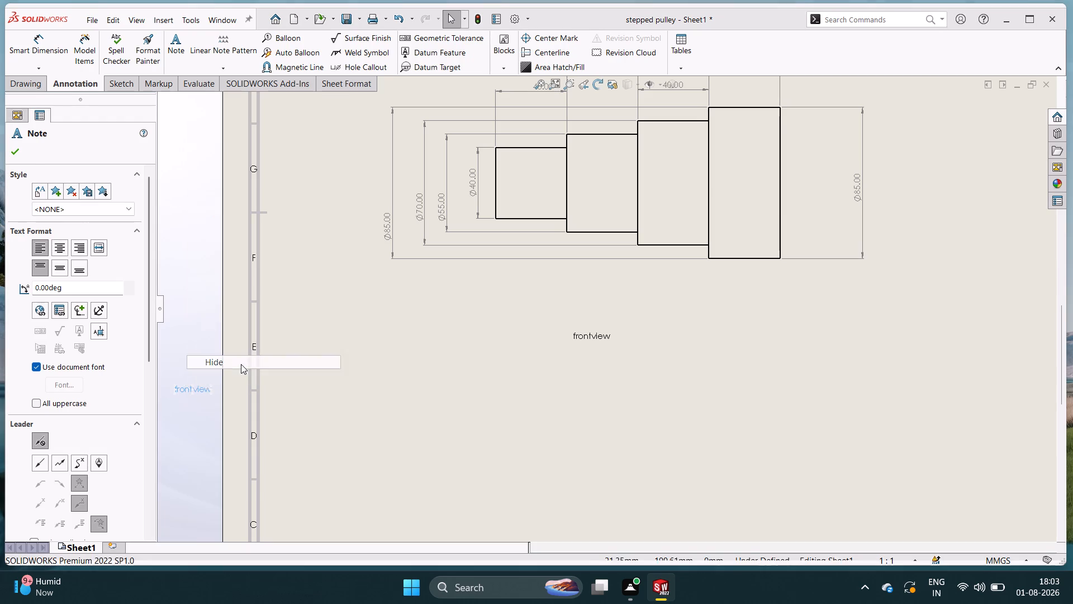
# Set the font size of the remaining "front view" note below the stepped profile to 48.
pyautogui.doubleClick(587, 338)
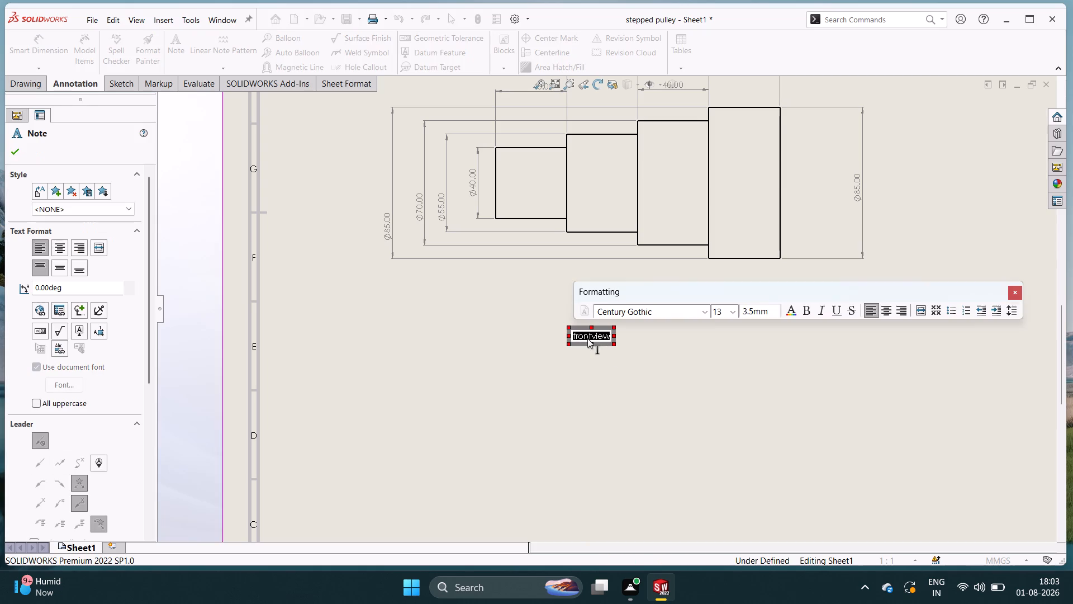
pyautogui.click(732, 309)
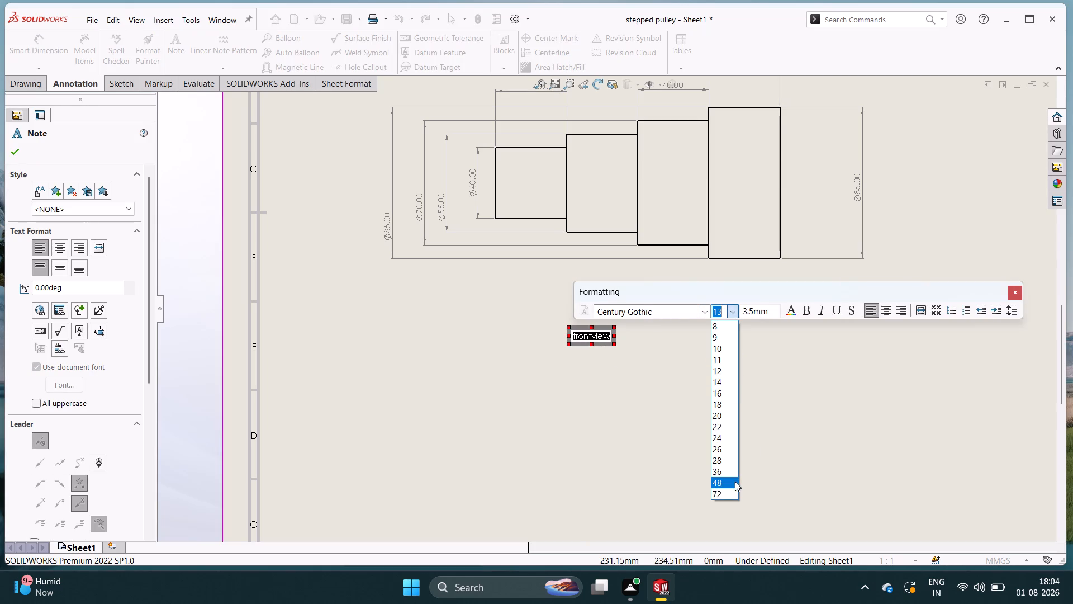
pyautogui.doubleClick(735, 482)
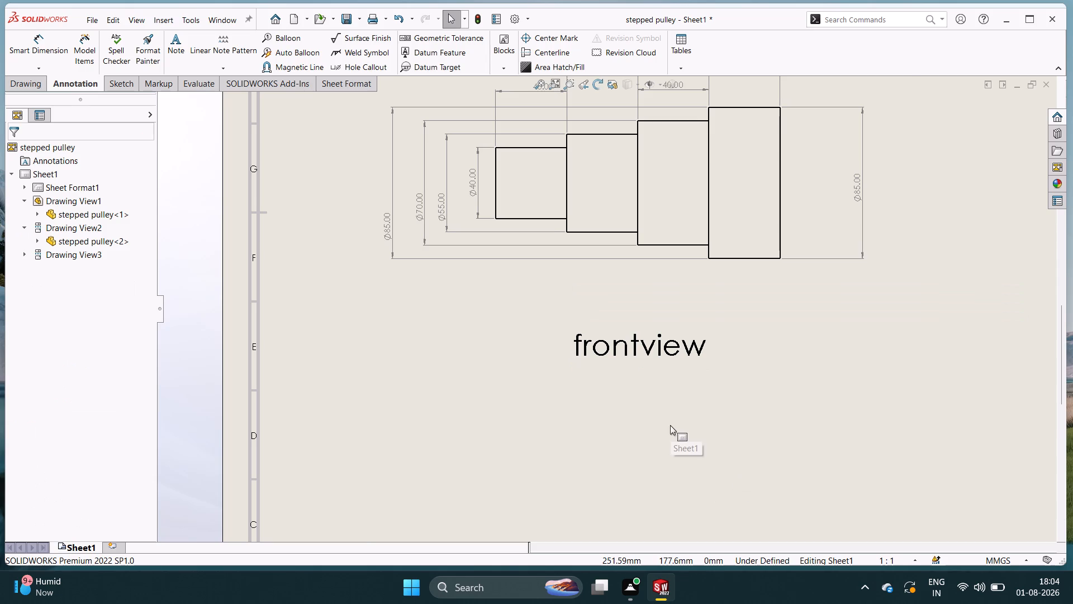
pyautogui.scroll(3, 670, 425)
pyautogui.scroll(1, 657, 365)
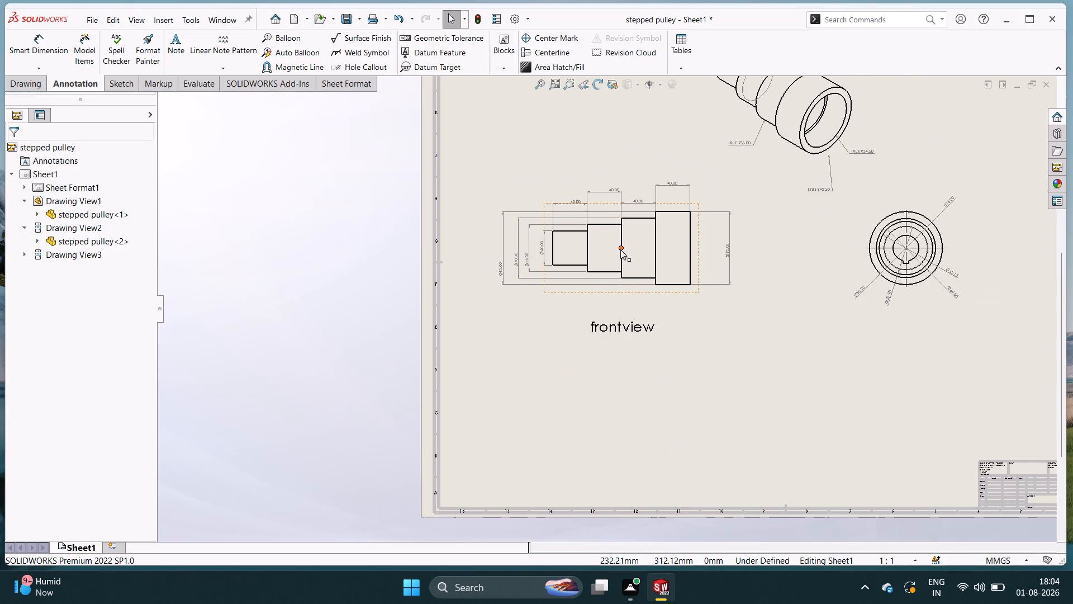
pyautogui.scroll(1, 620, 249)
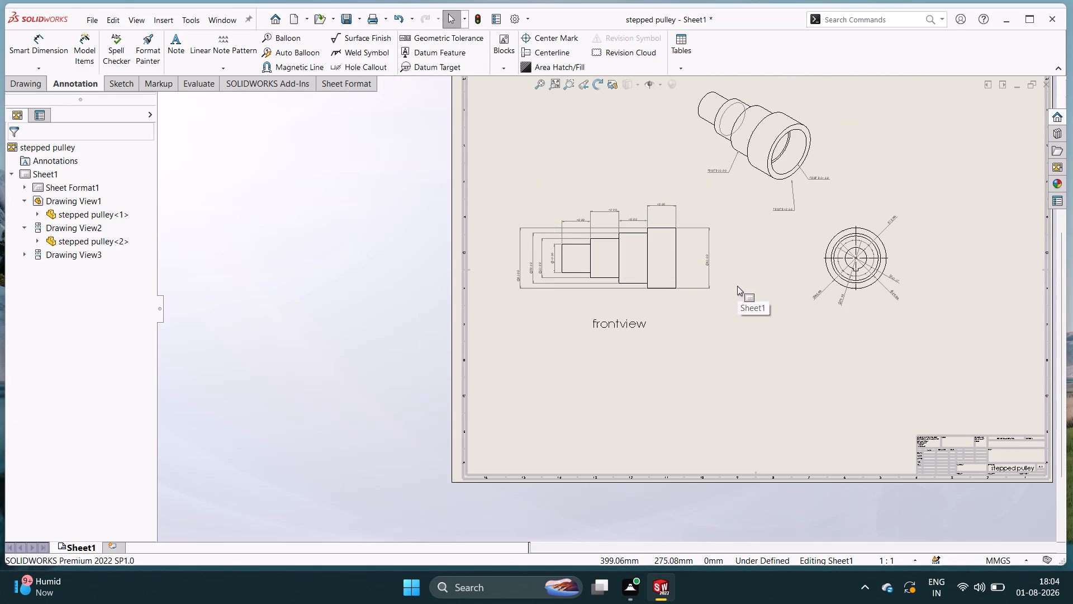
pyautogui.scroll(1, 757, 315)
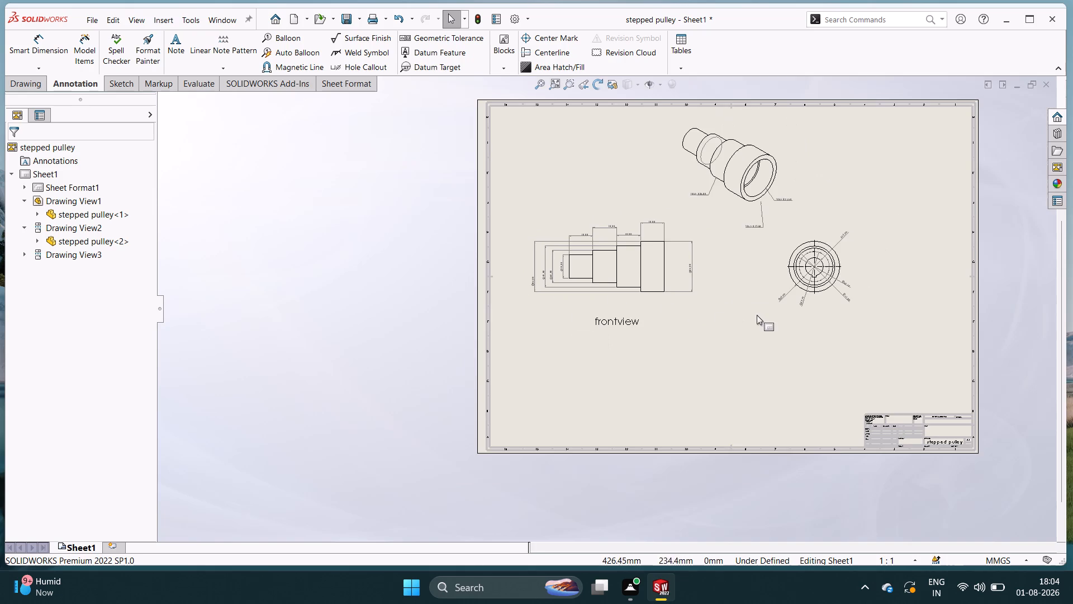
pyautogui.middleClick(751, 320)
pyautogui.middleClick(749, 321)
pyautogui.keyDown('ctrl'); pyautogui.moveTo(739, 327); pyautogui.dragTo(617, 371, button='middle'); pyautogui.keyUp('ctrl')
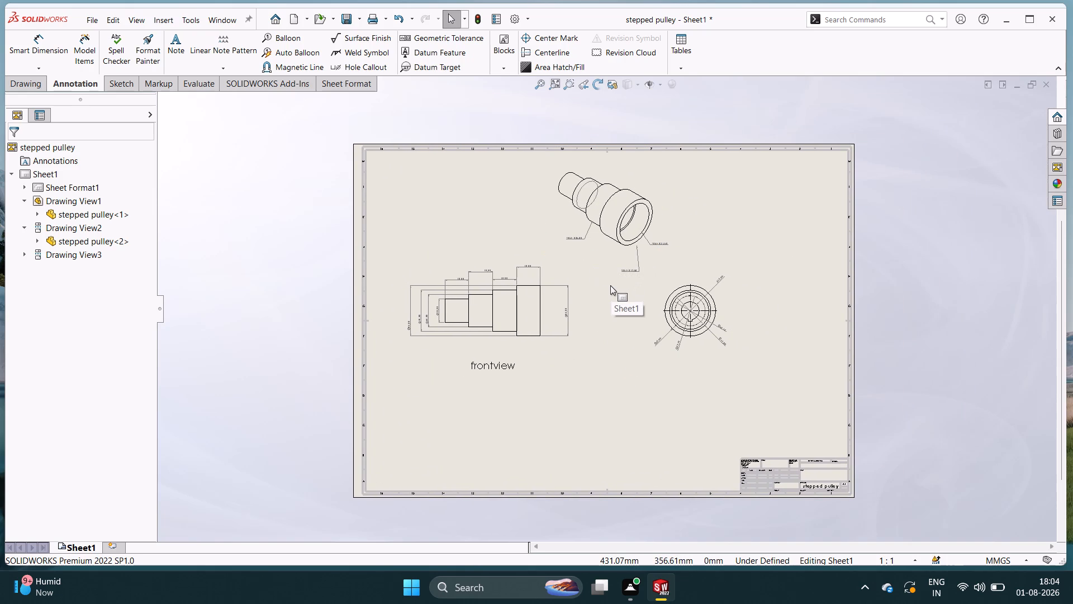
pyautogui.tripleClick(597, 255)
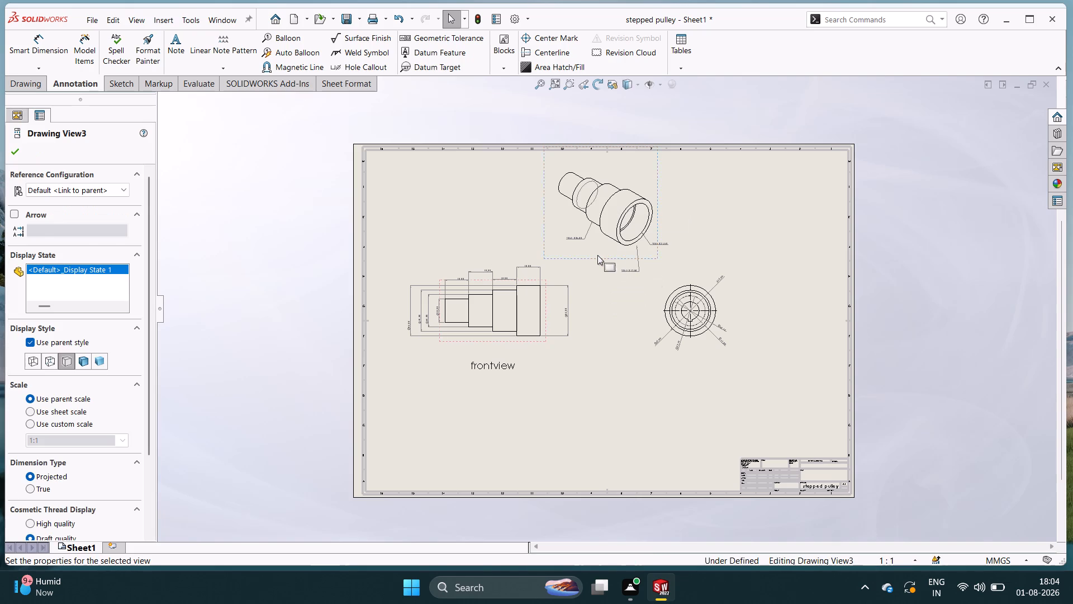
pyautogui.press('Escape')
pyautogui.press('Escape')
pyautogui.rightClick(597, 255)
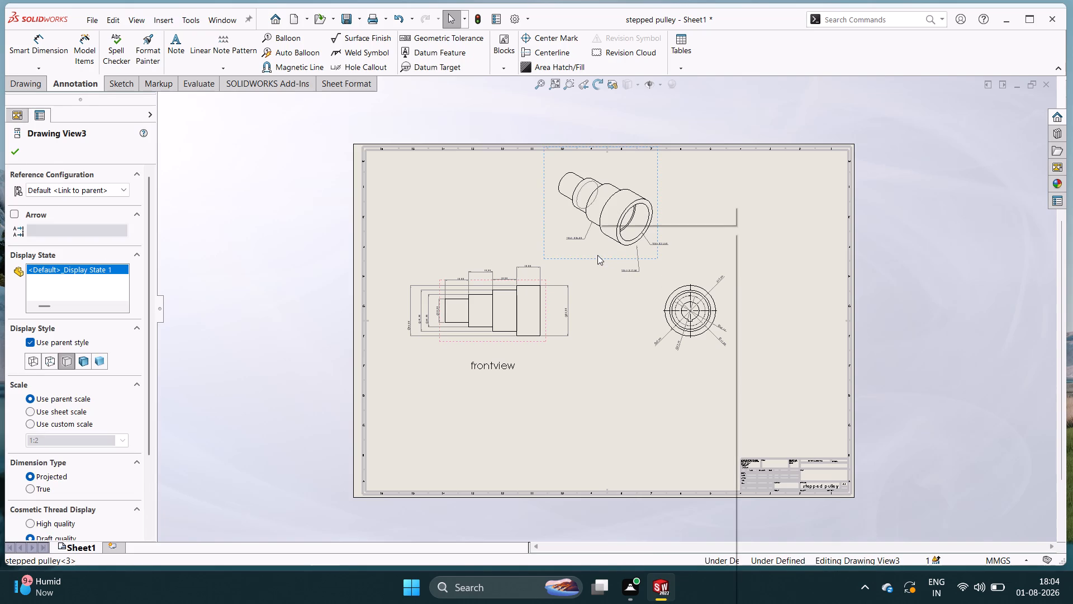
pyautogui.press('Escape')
# Add a note reading "sechonal view" below the isometric view of the stepped pulley.
pyautogui.moveTo(597, 255); pyautogui.dragTo(604, 322, button='right')
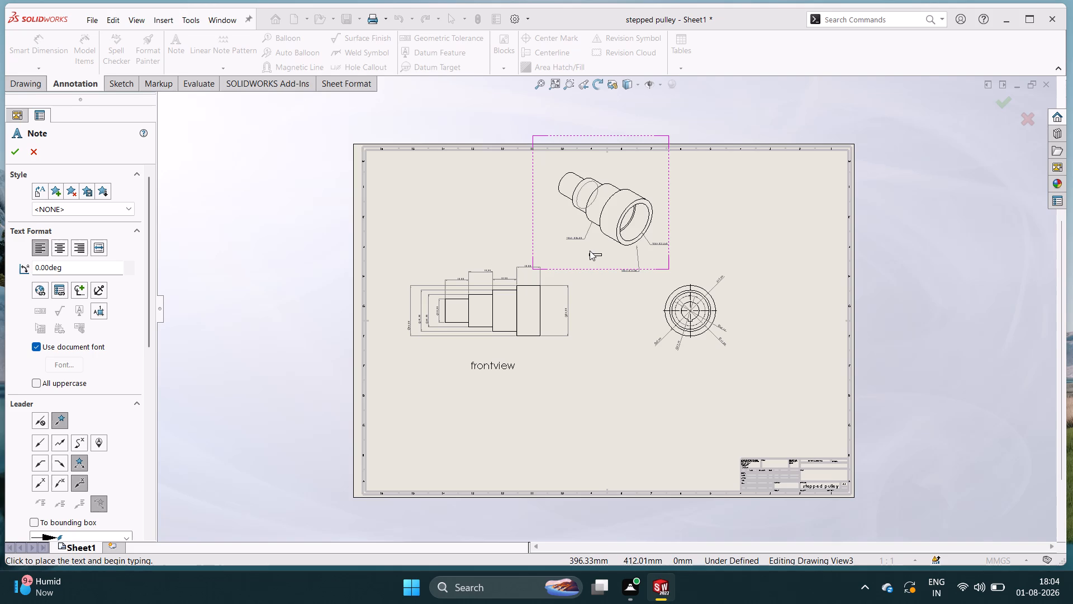
pyautogui.tripleClick(590, 251)
pyautogui.click(590, 251)
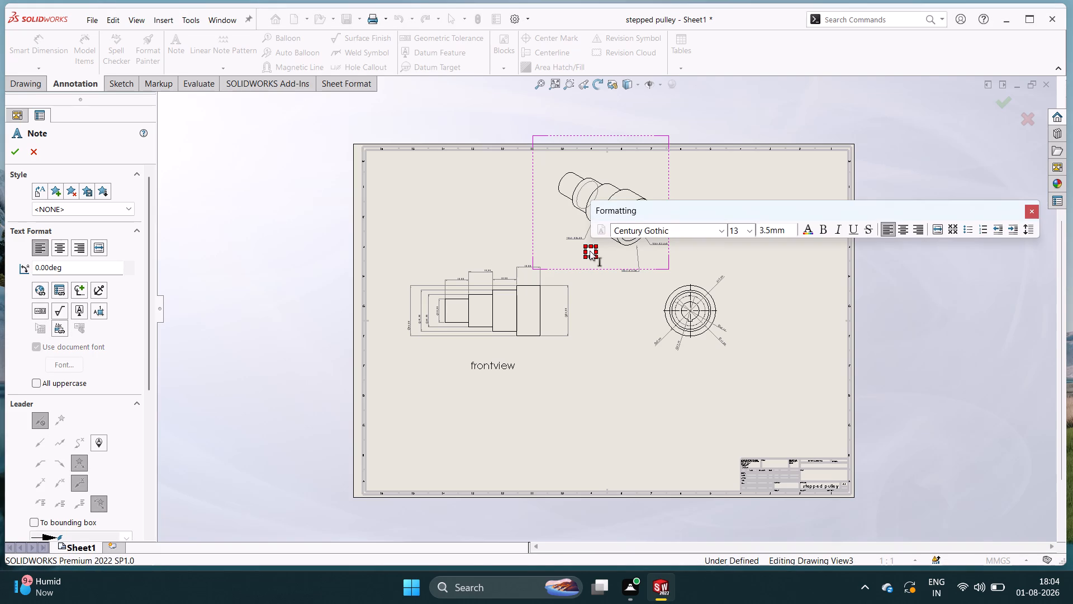
pyautogui.press('s')
pyautogui.press('e')
pyautogui.press('c')
pyautogui.press('h')
pyautogui.press('o')
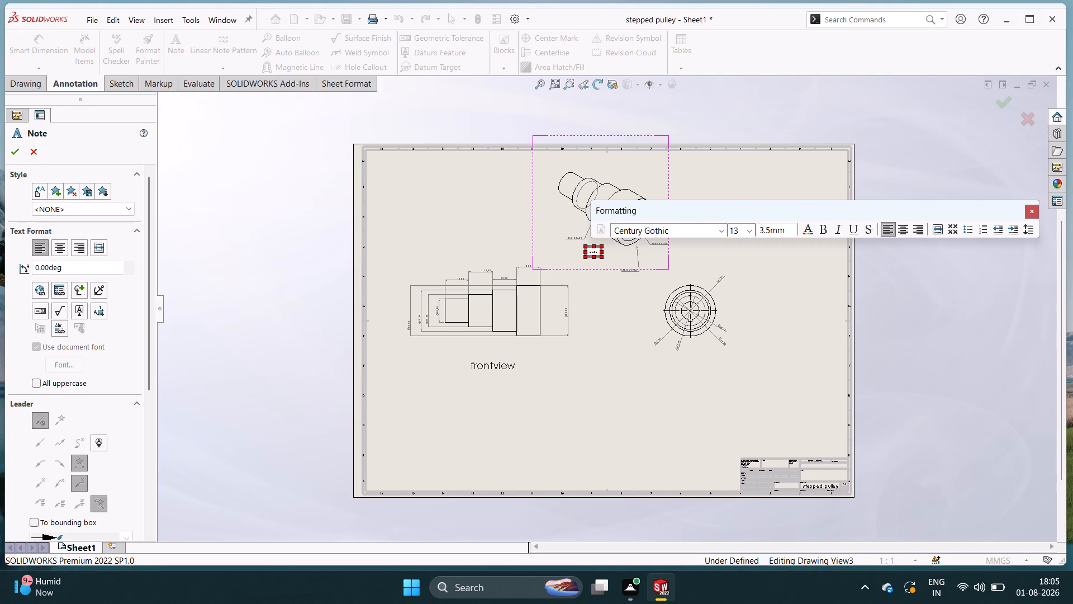
pyautogui.press('n')
pyautogui.press('a')
pyautogui.press('l')
pyautogui.press('space')
pyautogui.write('vi')
pyautogui.write('ew')
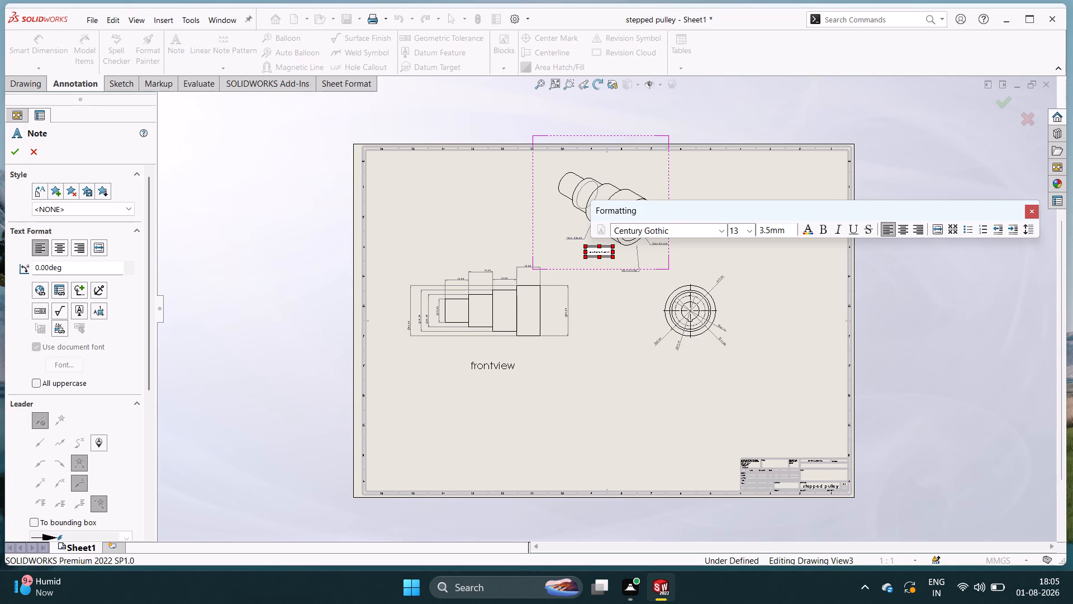
pyautogui.doubleClick(590, 251)
pyautogui.doubleClick(601, 280)
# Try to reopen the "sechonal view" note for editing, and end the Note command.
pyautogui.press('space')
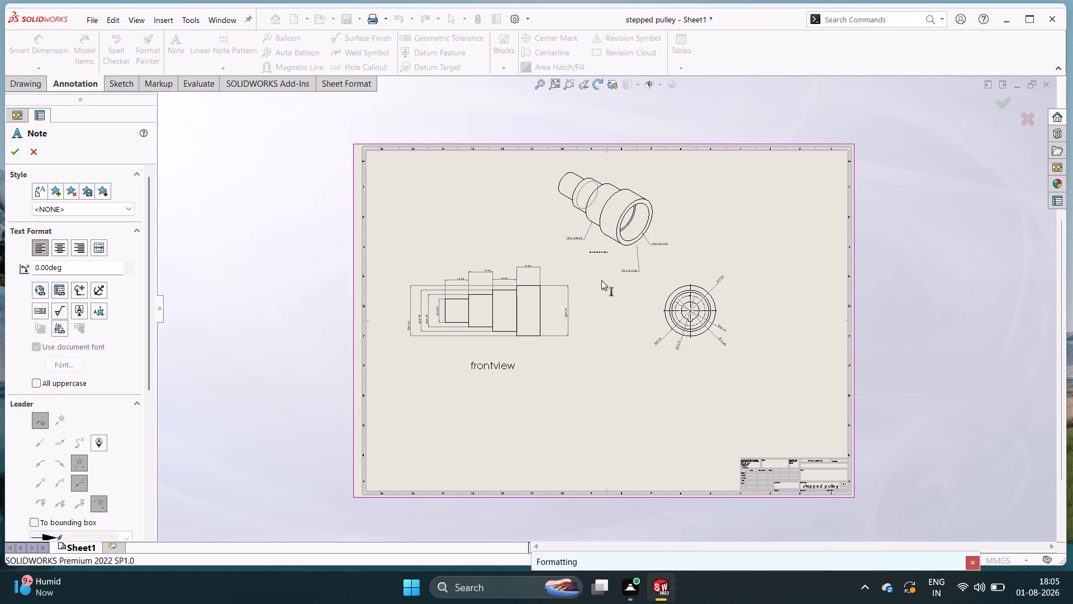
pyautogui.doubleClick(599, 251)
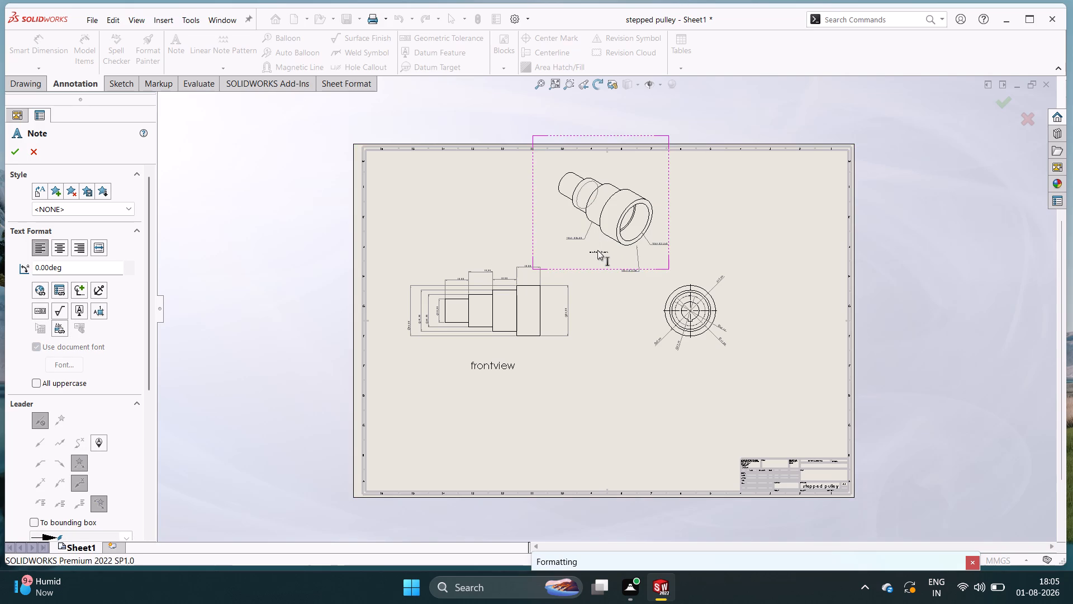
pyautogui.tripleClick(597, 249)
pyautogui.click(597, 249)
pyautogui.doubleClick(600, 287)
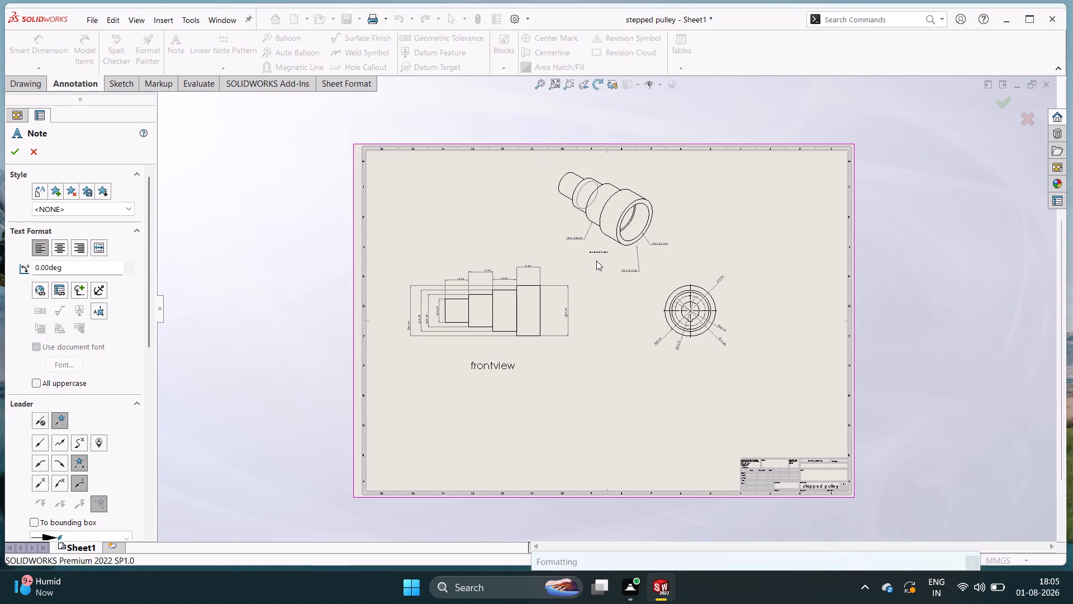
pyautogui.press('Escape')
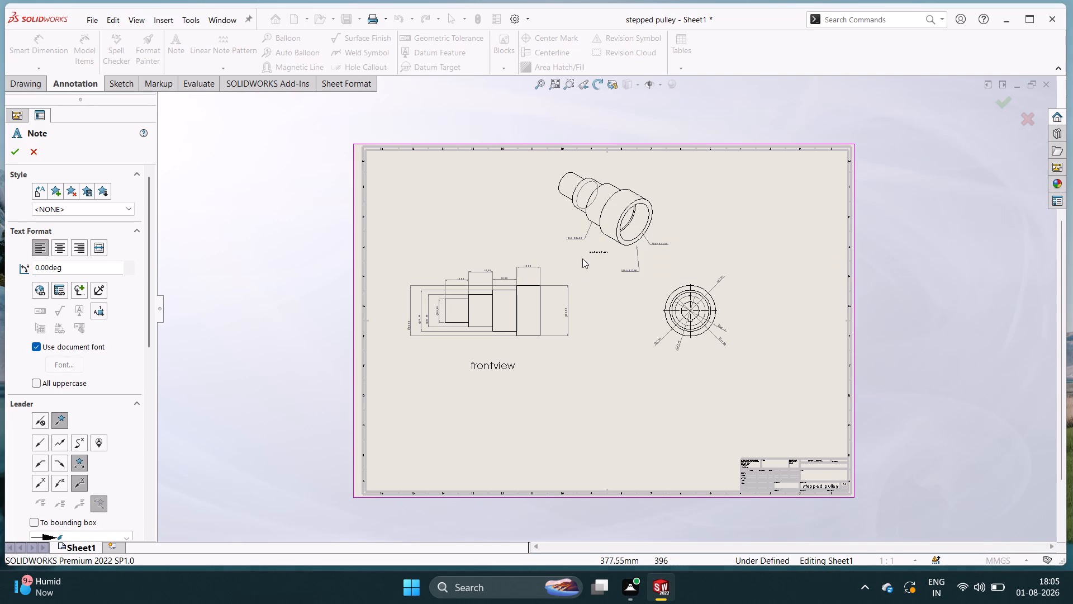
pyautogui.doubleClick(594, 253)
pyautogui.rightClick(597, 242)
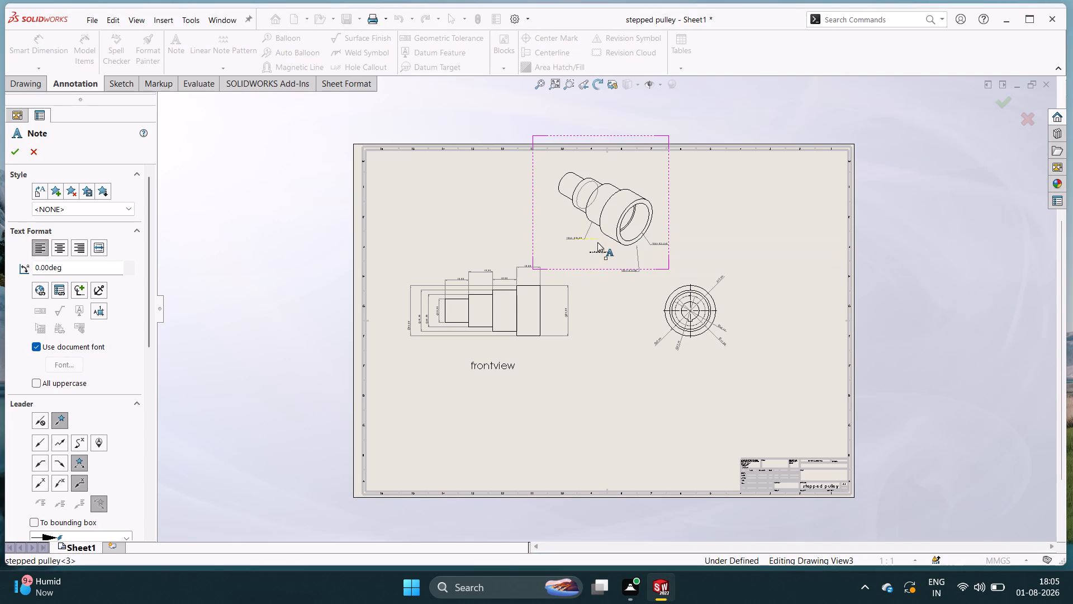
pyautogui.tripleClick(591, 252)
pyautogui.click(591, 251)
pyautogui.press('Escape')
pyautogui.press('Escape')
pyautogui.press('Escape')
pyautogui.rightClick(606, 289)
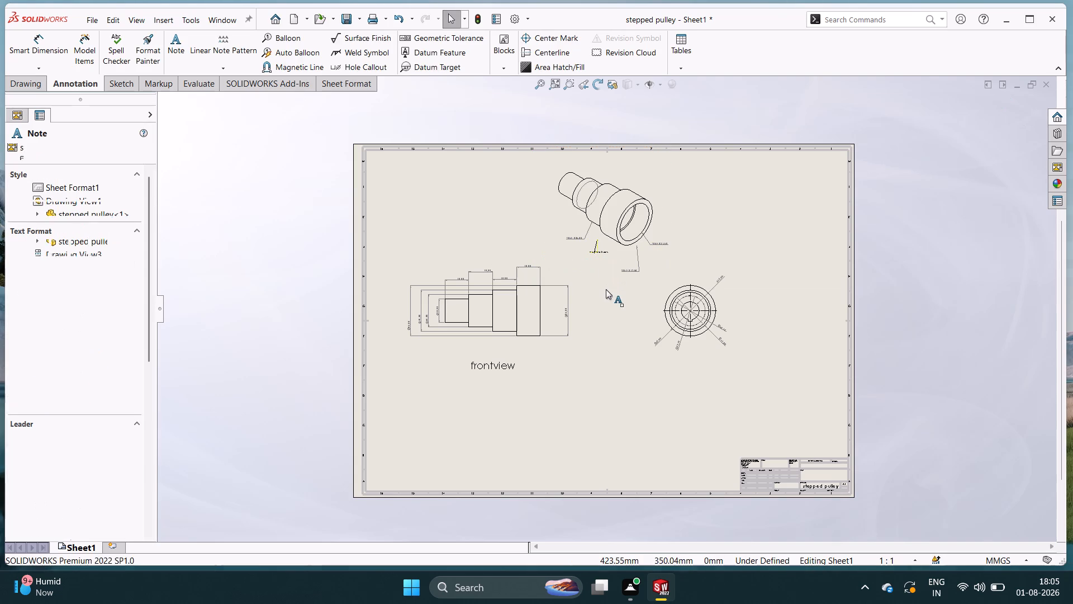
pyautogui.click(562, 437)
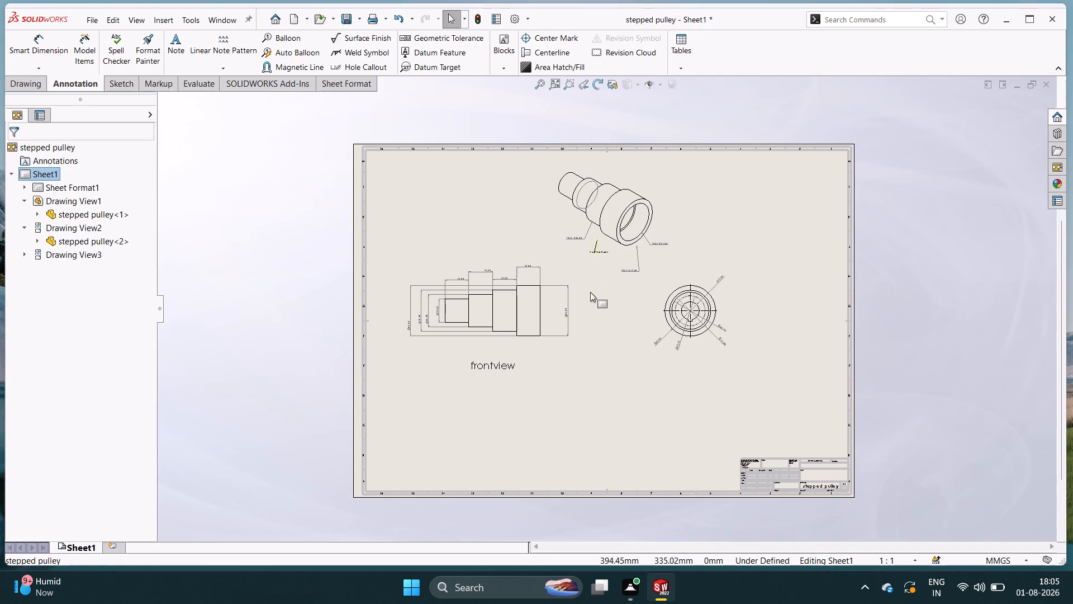
# Set the font size of the "sechonal view" note below the isometric view to 48.
pyautogui.doubleClick(592, 252)
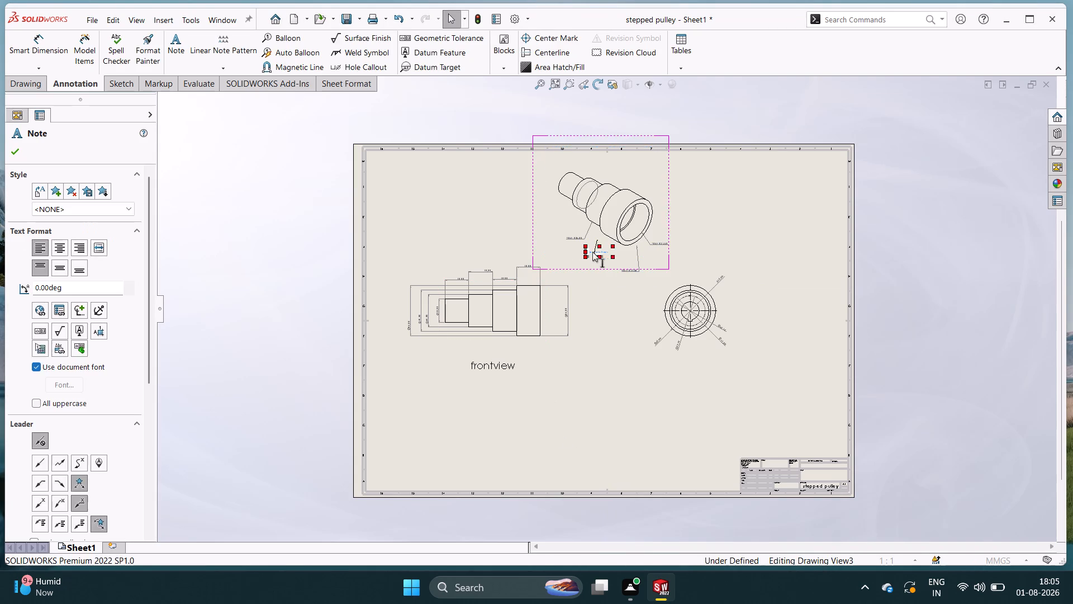
pyautogui.doubleClick(746, 231)
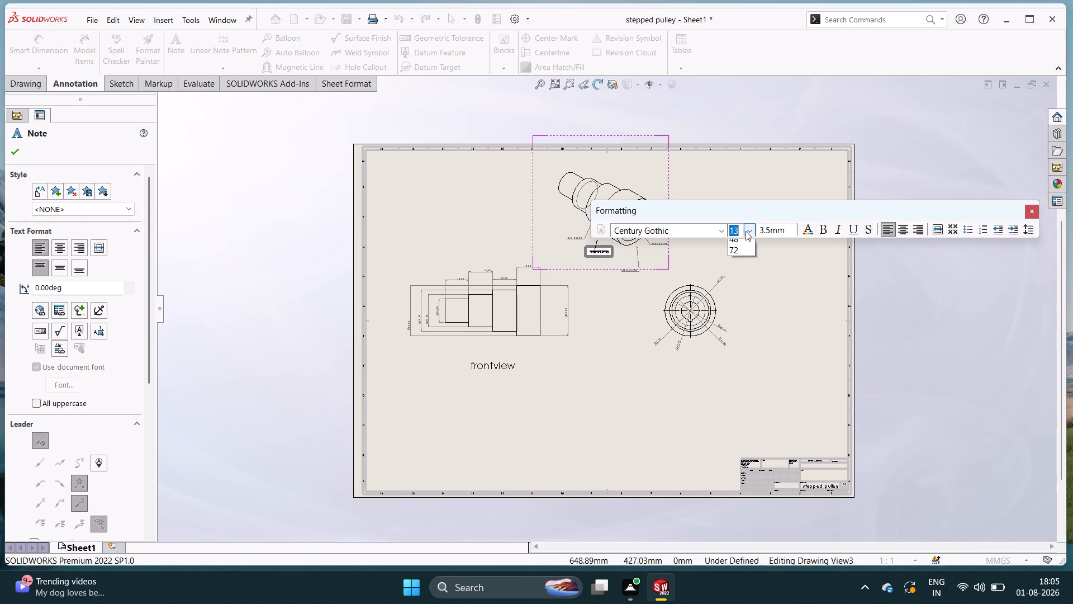
pyautogui.click(749, 230)
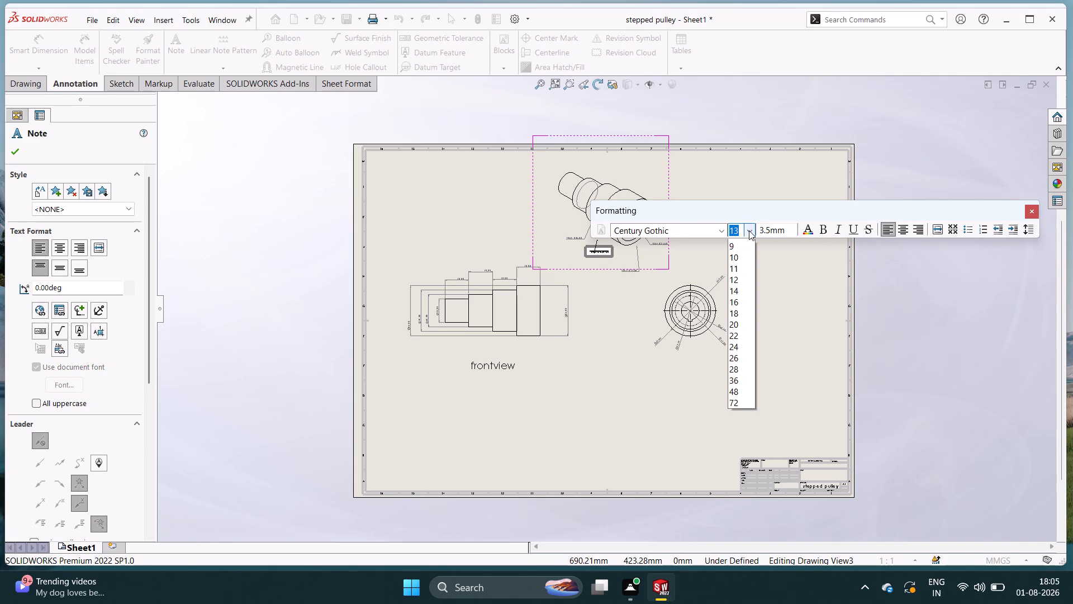
pyautogui.click(741, 398)
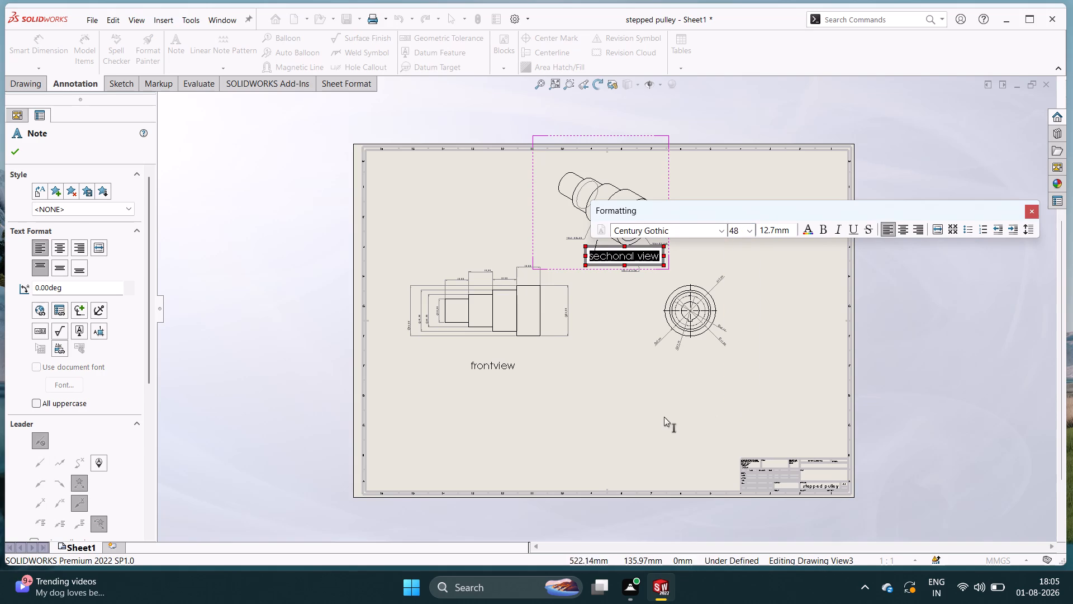
pyautogui.doubleClick(615, 329)
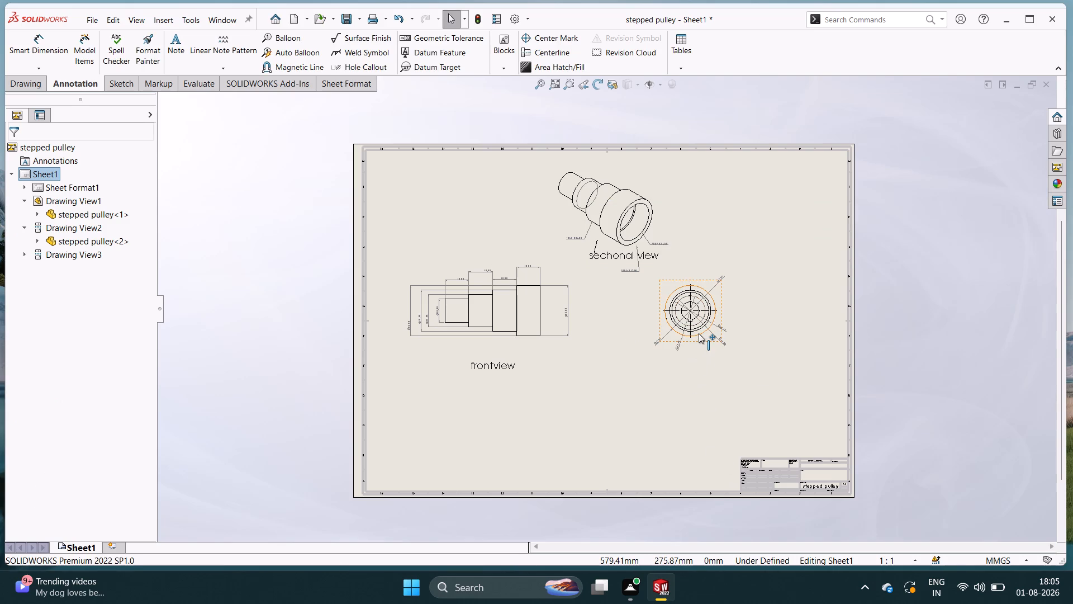
# Add a note reading "top view" below the circular end view.
pyautogui.moveTo(689, 371); pyautogui.dragTo(699, 424, button='right')
pyautogui.click(687, 372)
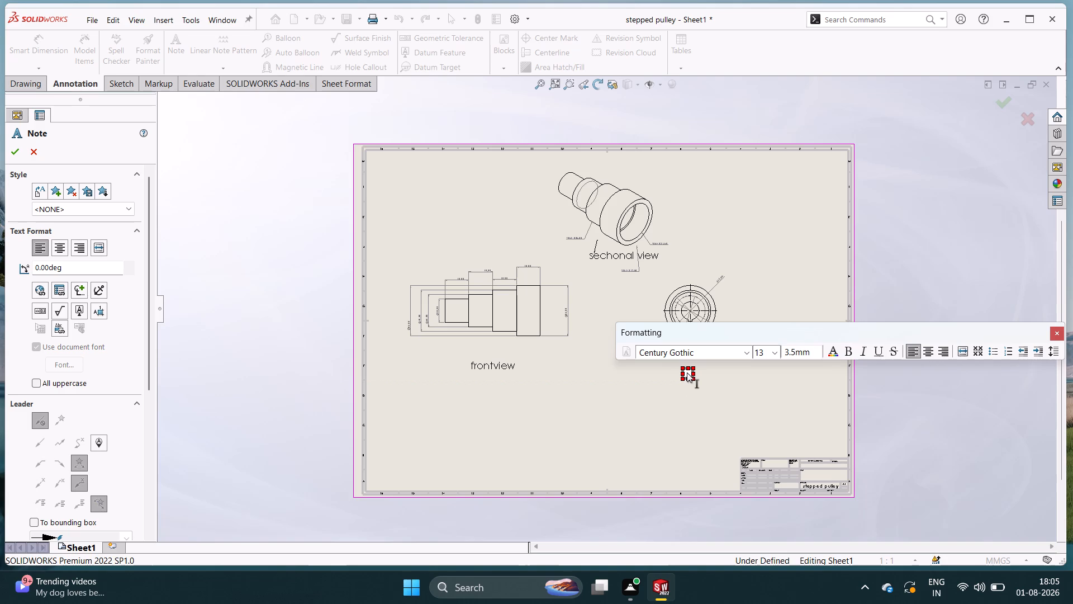
pyautogui.write('top')
pyautogui.press('space')
pyautogui.write('vi')
pyautogui.write('ew')
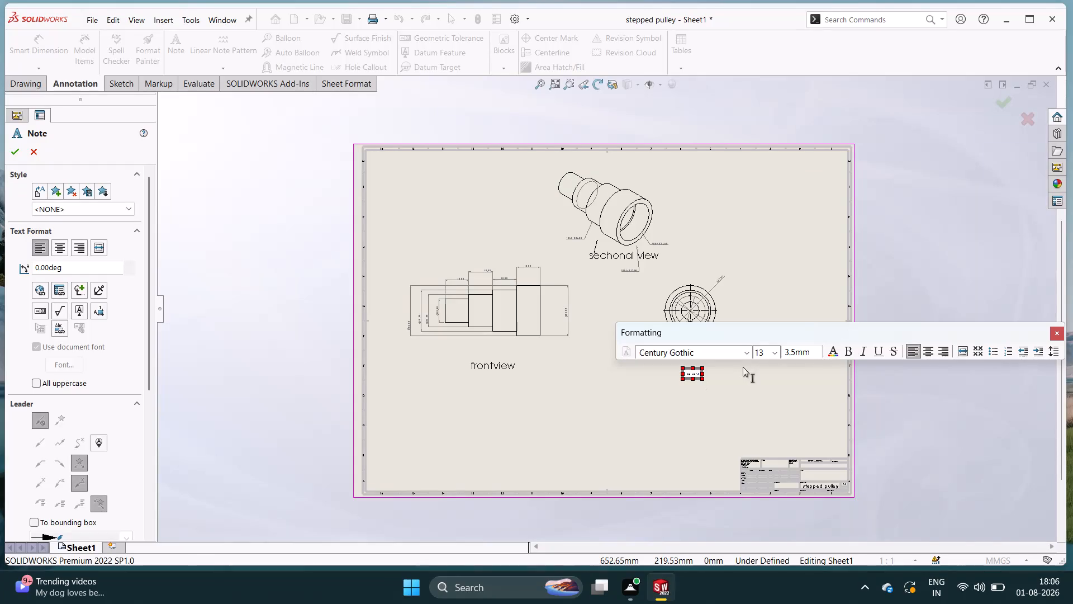
# Try to set the font size of the "top view" note below the circular end view to 48.
pyautogui.doubleClick(778, 356)
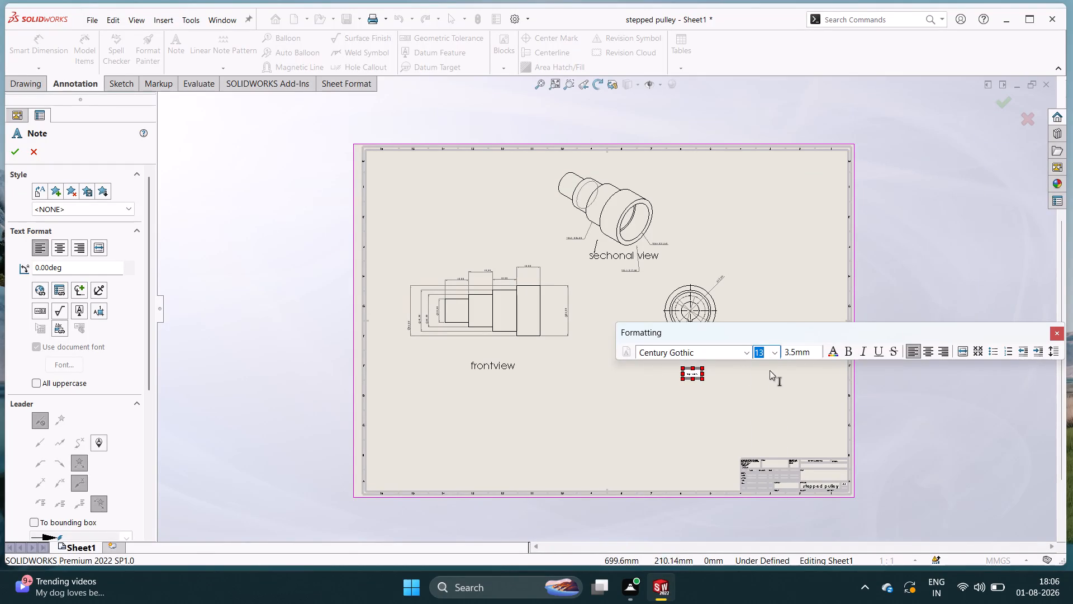
pyautogui.click(774, 351)
pyautogui.doubleClick(778, 524)
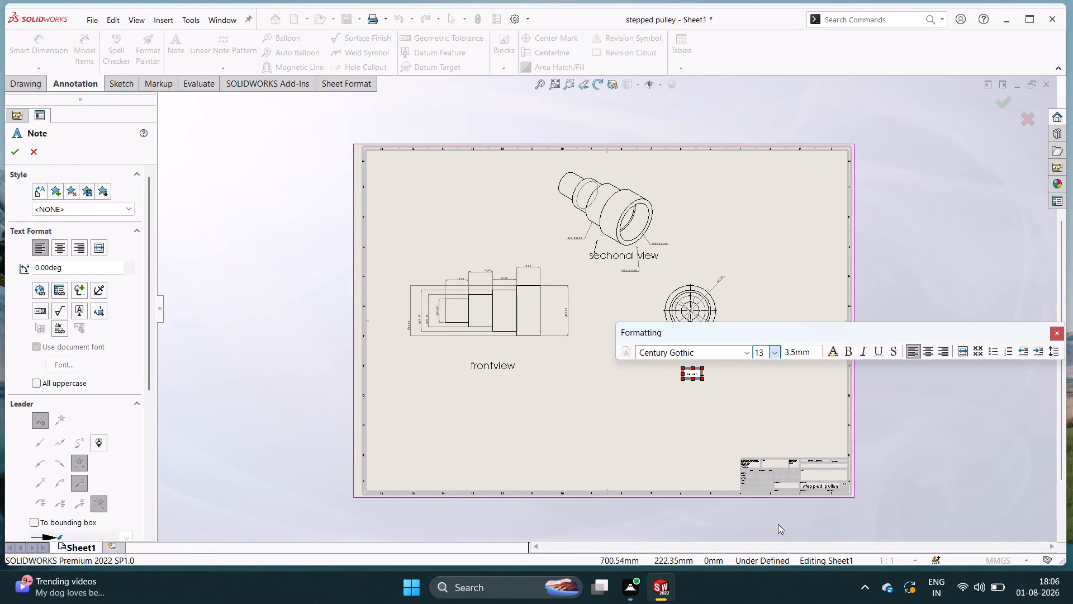
pyautogui.click(689, 374)
pyautogui.doubleClick(695, 364)
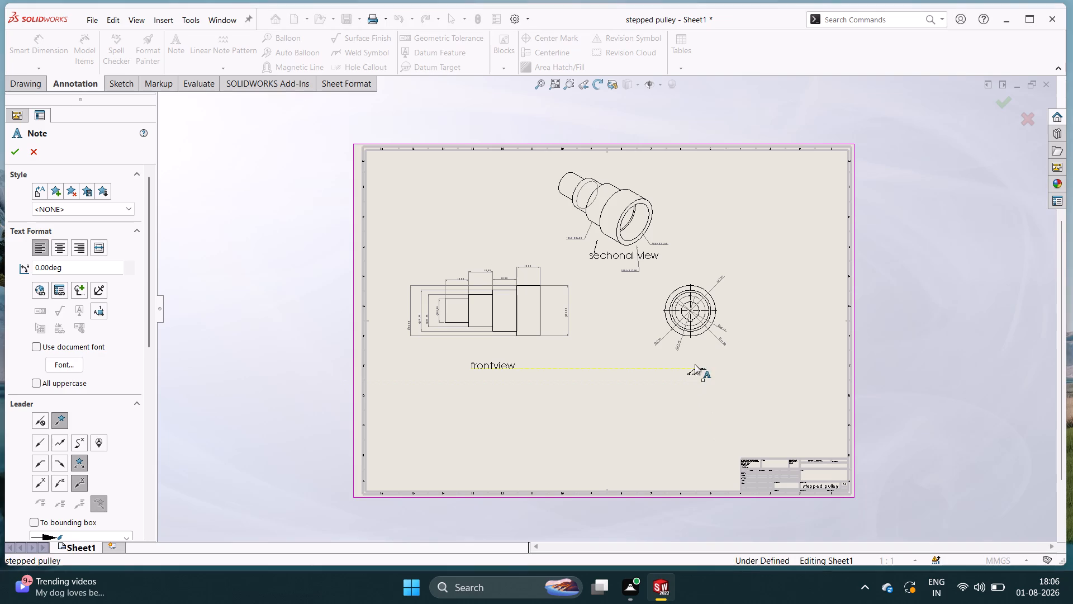
pyautogui.tripleClick(758, 343)
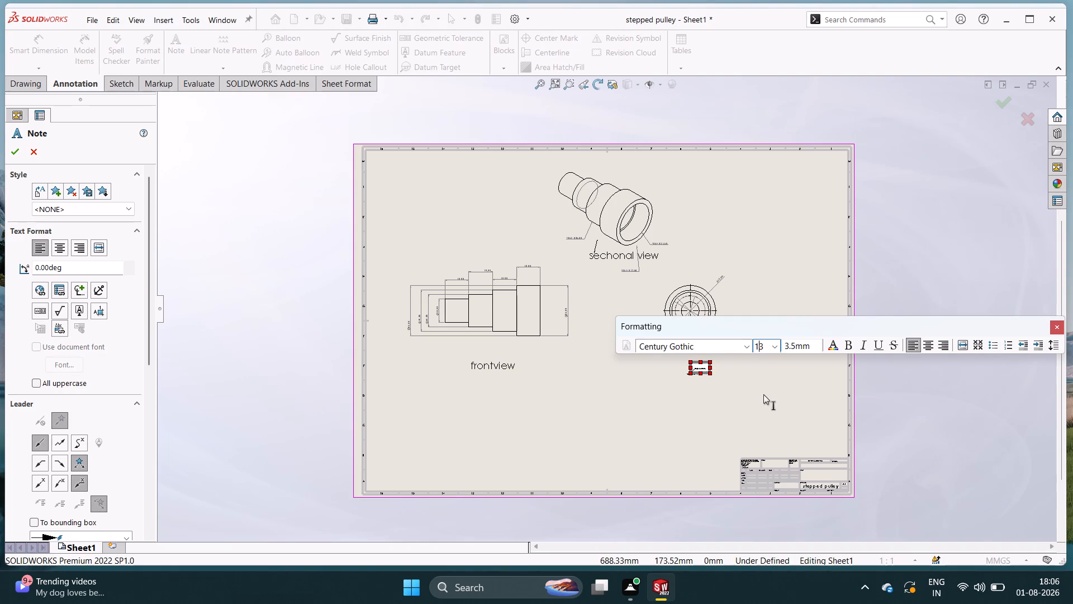
pyautogui.click(777, 342)
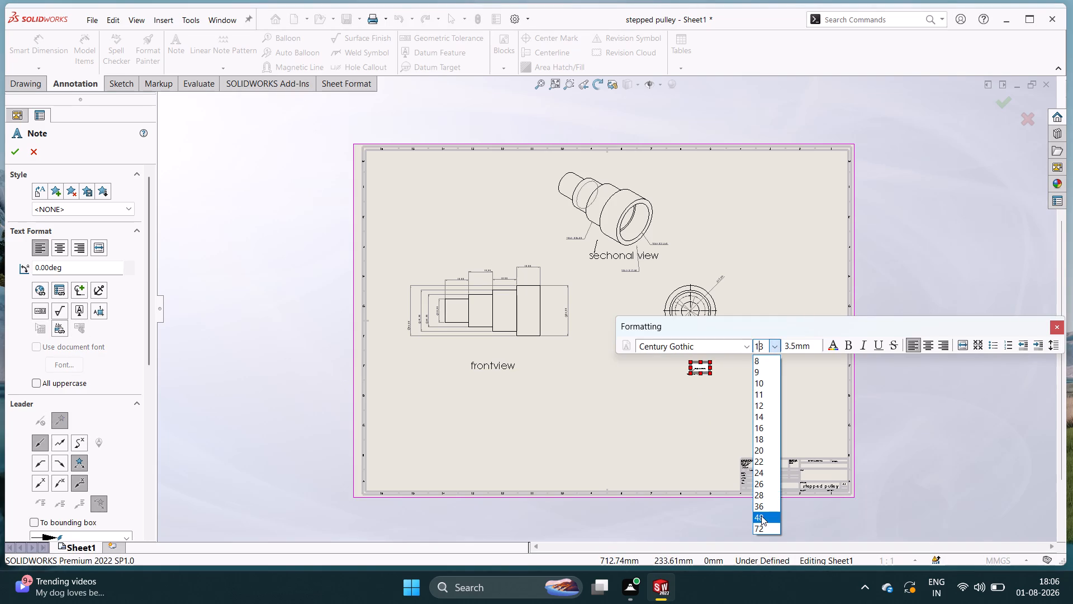
pyautogui.click(761, 516)
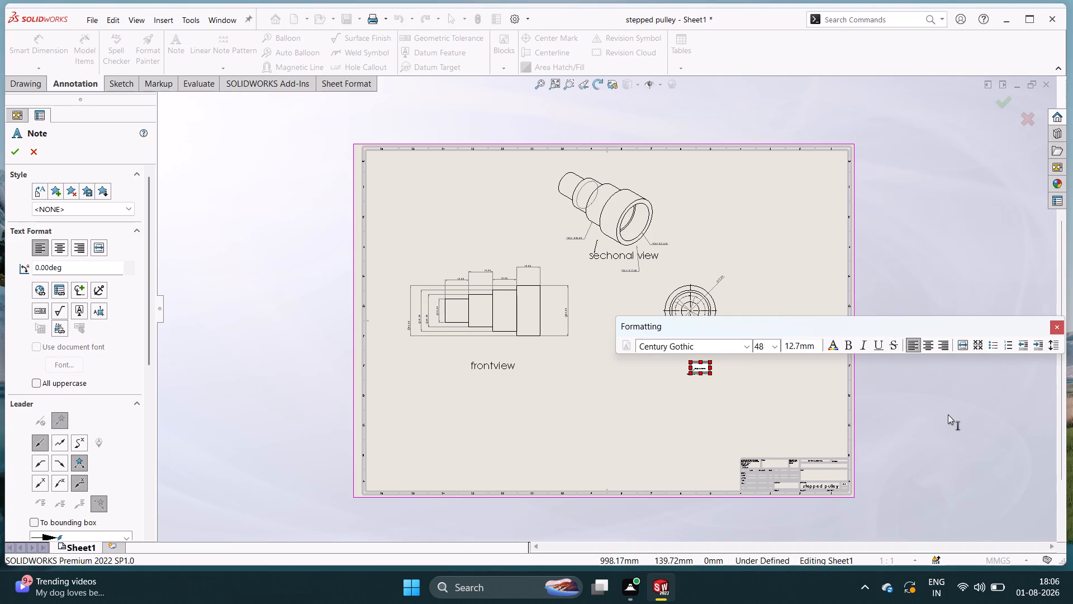
pyautogui.click(948, 414)
# Lock the sheet focus and end the Note command.
pyautogui.rightClick(901, 387)
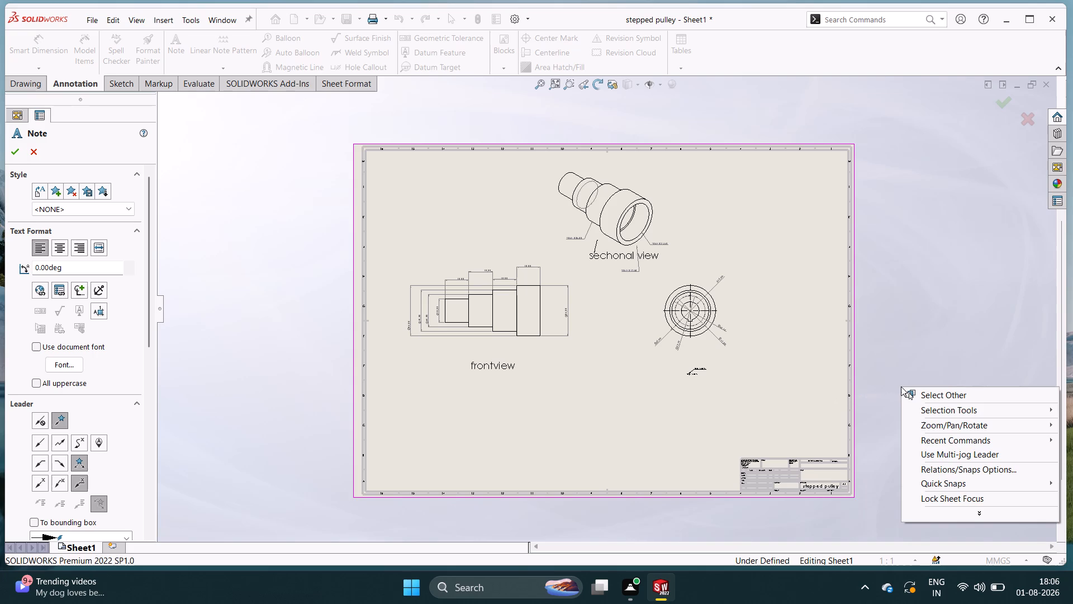
pyautogui.doubleClick(913, 493)
pyautogui.doubleClick(915, 428)
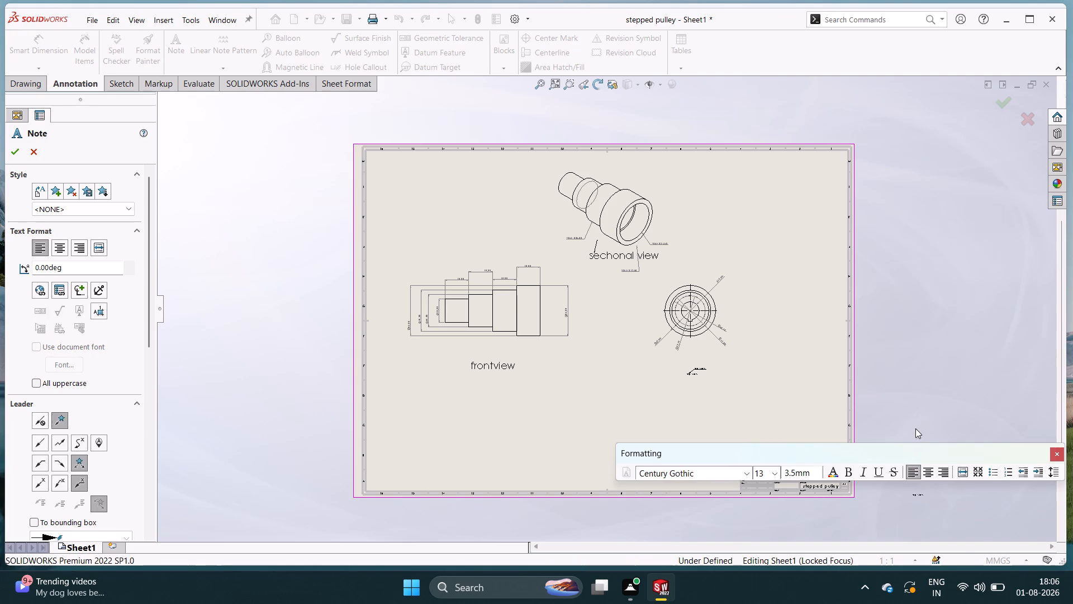
pyautogui.press('Escape')
pyautogui.press('Escape')
pyautogui.press('Escape')
pyautogui.press('Escape')
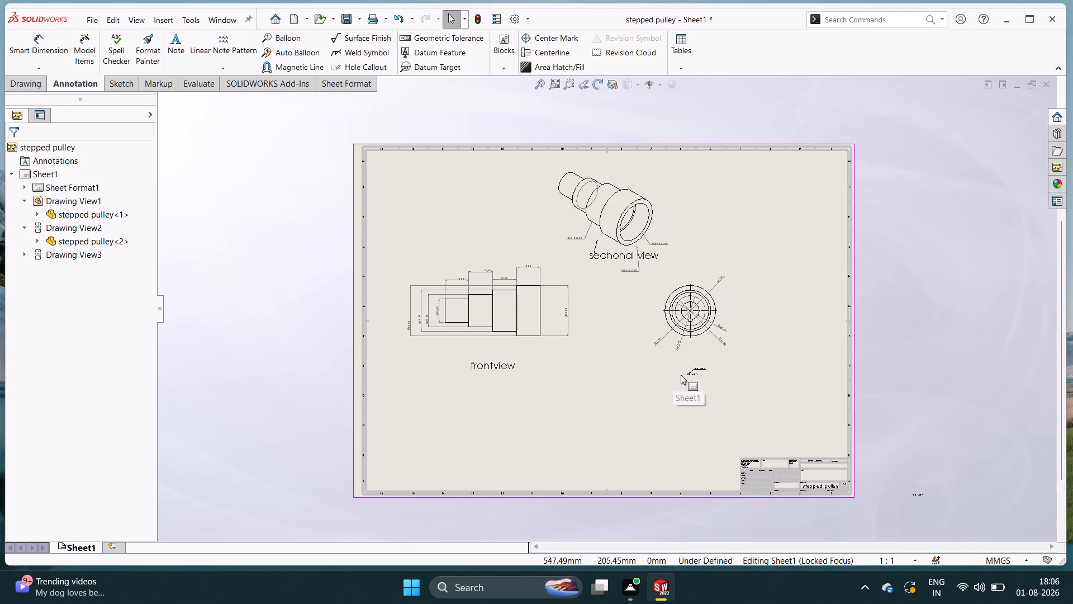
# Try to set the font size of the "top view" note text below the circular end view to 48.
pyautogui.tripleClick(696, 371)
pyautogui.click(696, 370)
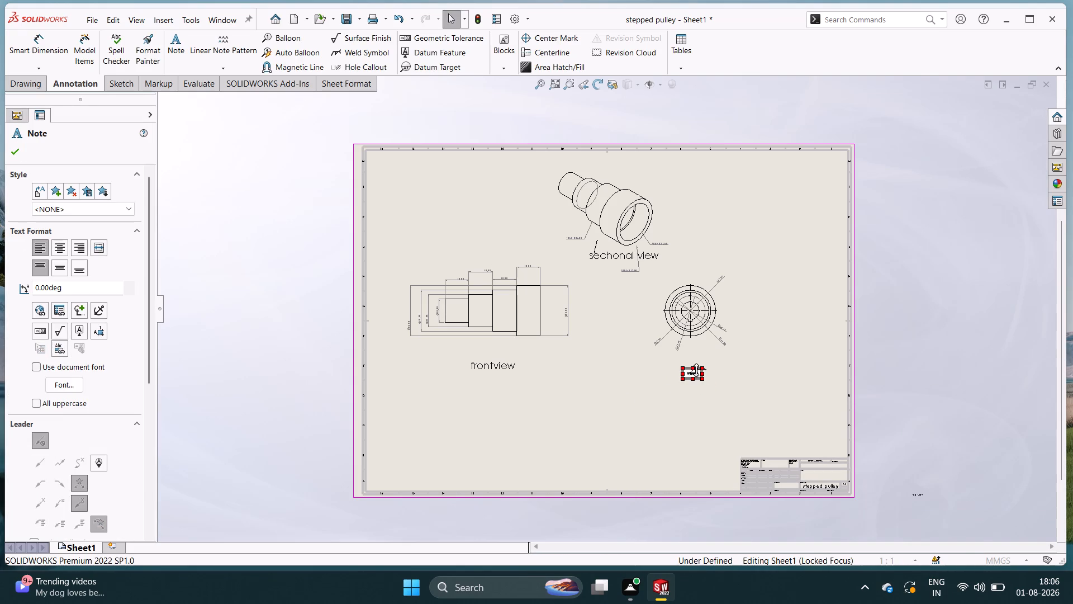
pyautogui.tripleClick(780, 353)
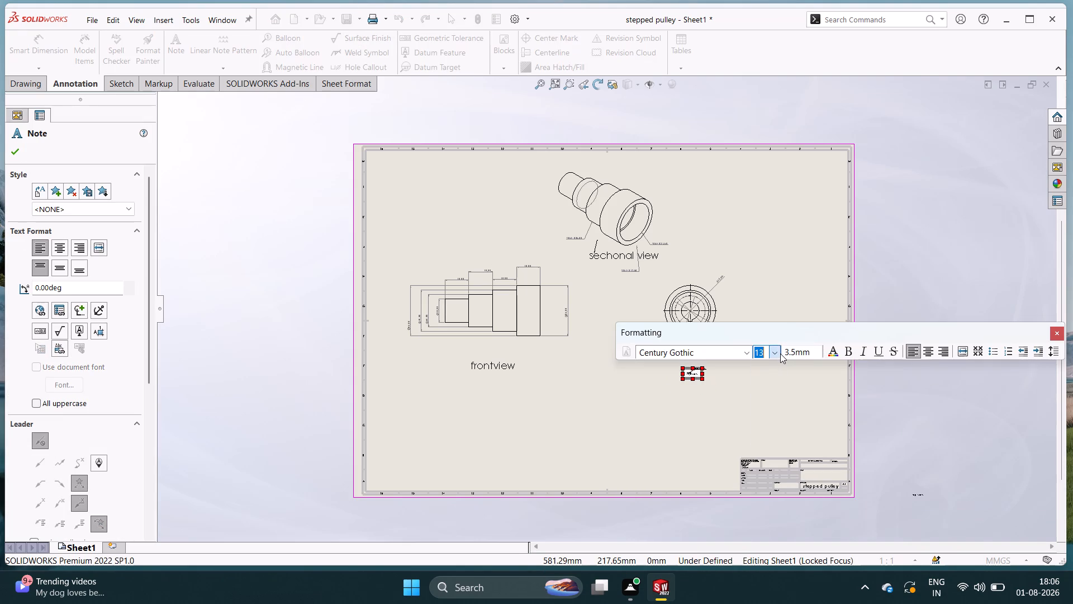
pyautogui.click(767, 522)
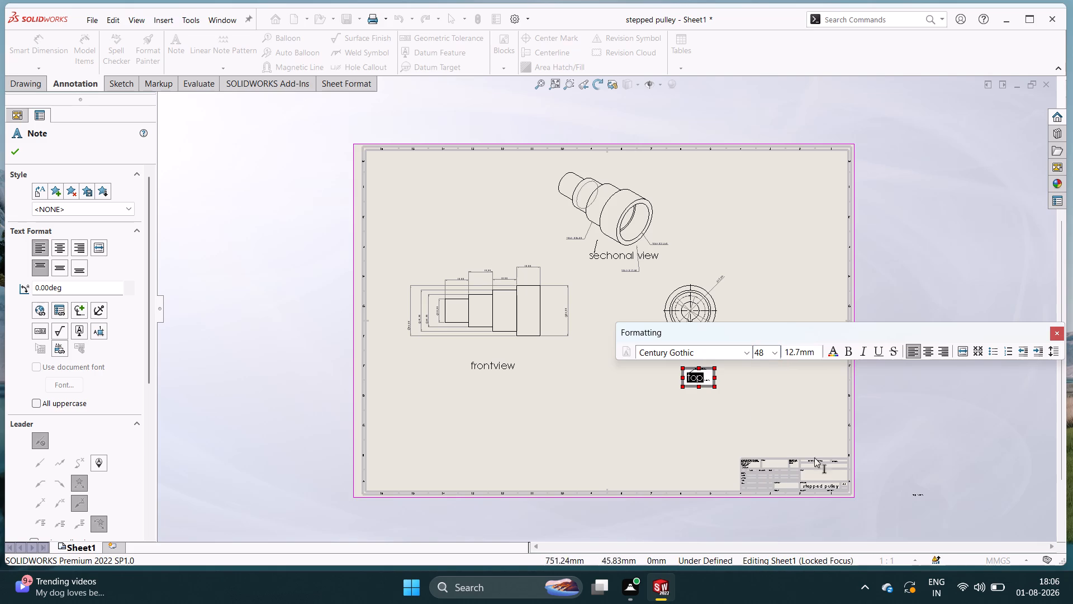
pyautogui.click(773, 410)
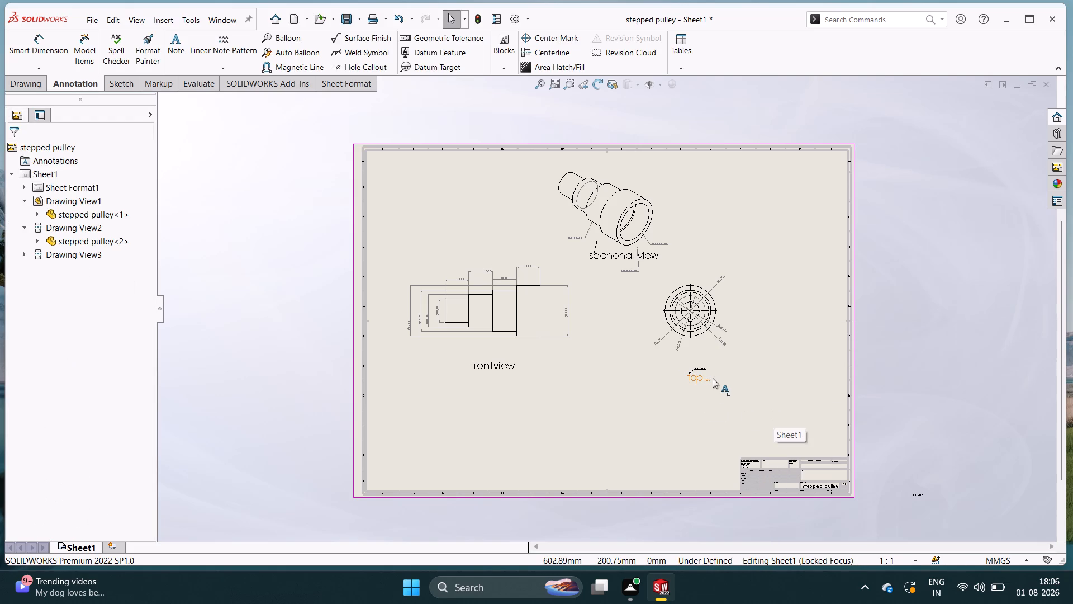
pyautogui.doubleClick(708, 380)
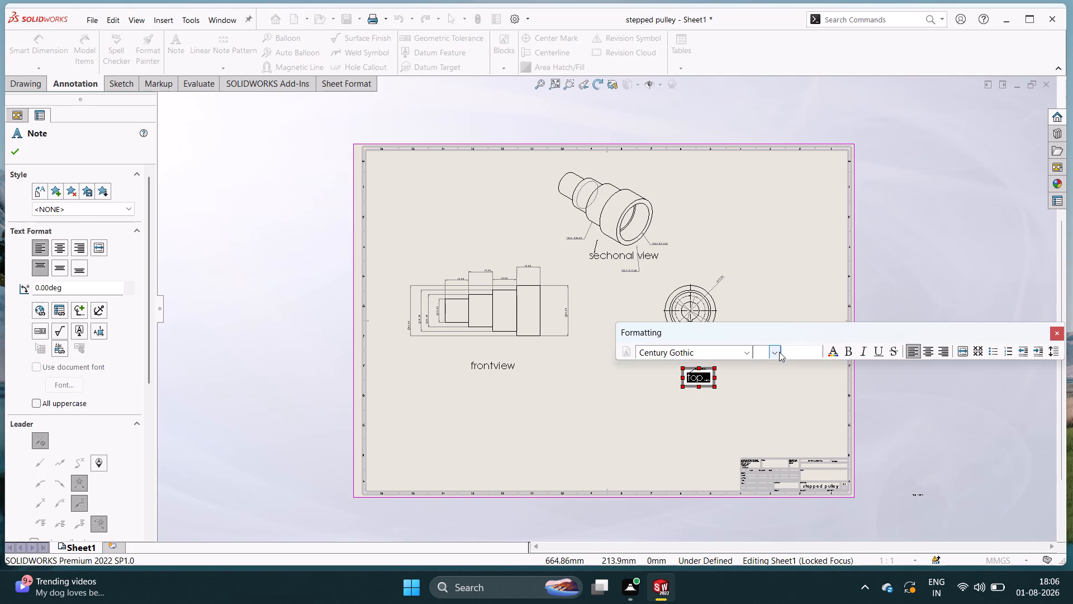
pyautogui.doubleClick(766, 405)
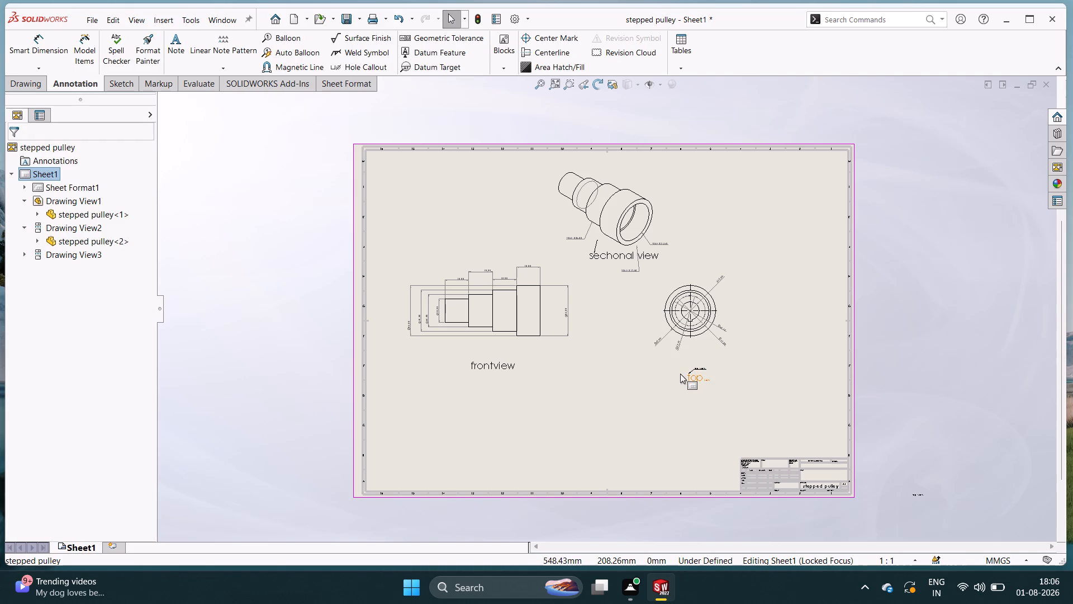
# Move the enlarged "top" note away from the circular end view and hide it.
pyautogui.click(680, 374)
pyautogui.moveTo(685, 371); pyautogui.dragTo(725, 396)
pyautogui.click(725, 396)
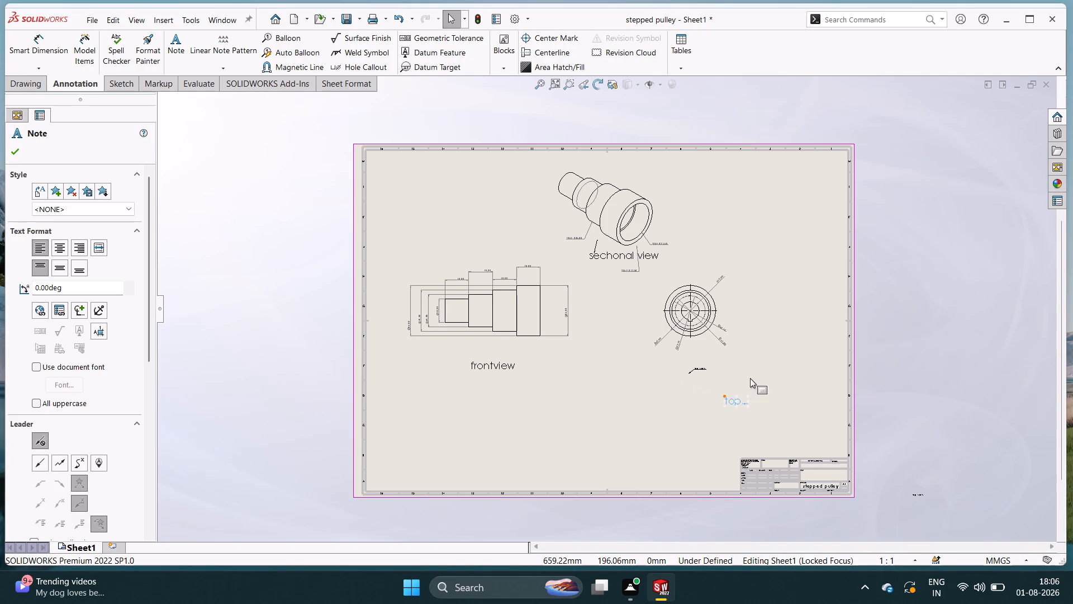
pyautogui.rightClick(733, 404)
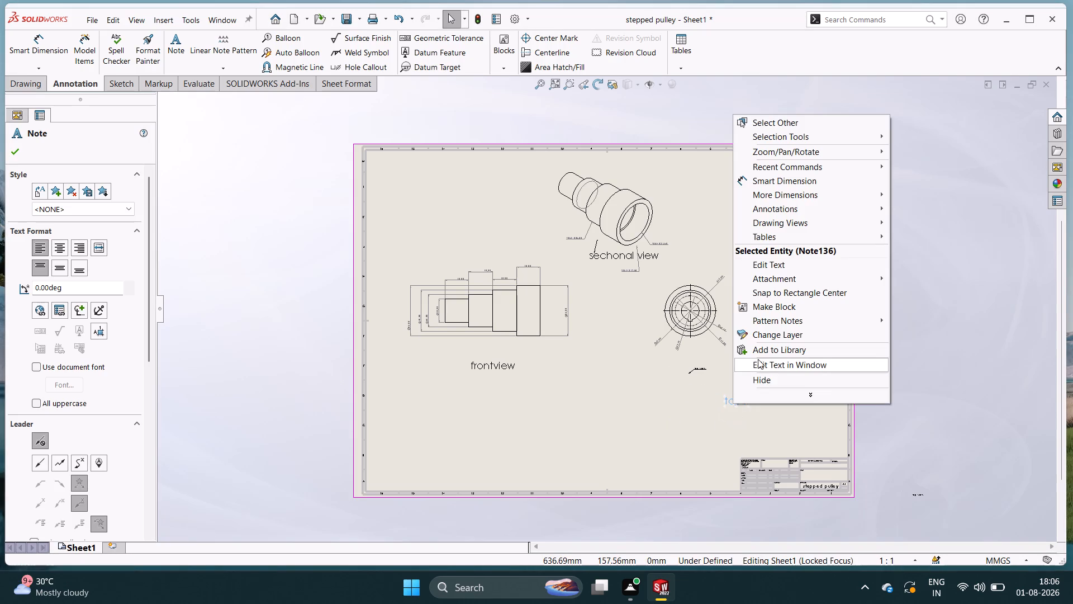
pyautogui.click(768, 380)
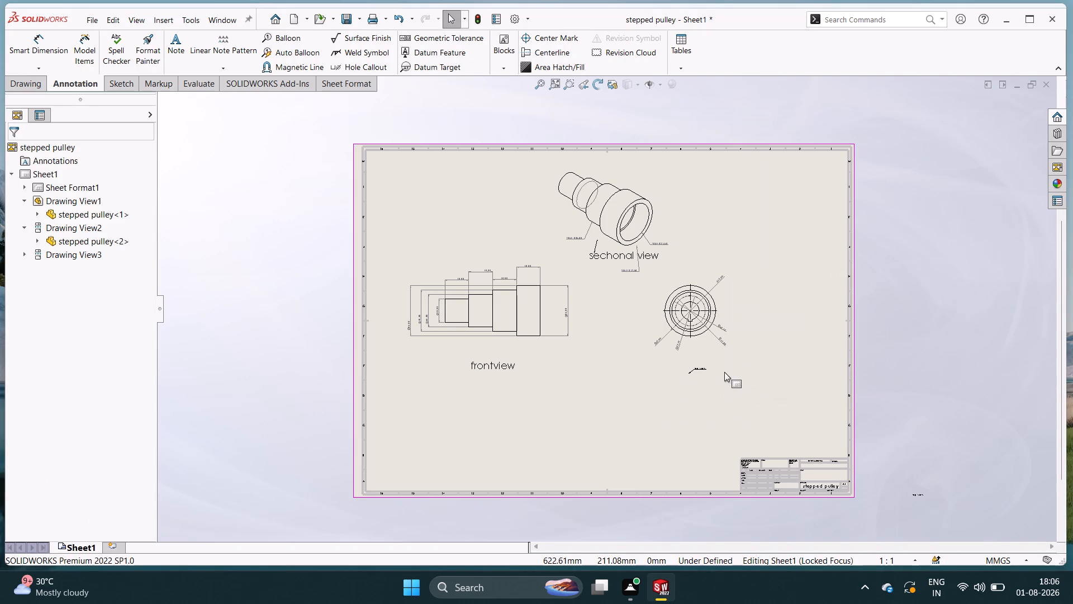
# Clear the text of the remaining small leader note below the circular end view and remove that note from the sheet.
pyautogui.doubleClick(693, 372)
pyautogui.rightClick(693, 372)
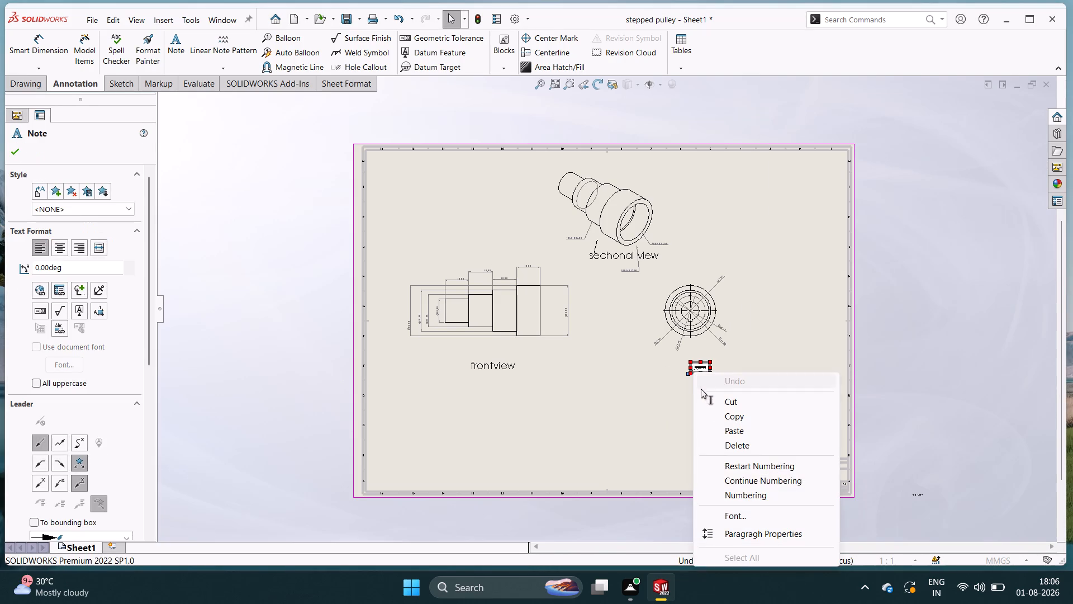
pyautogui.click(727, 446)
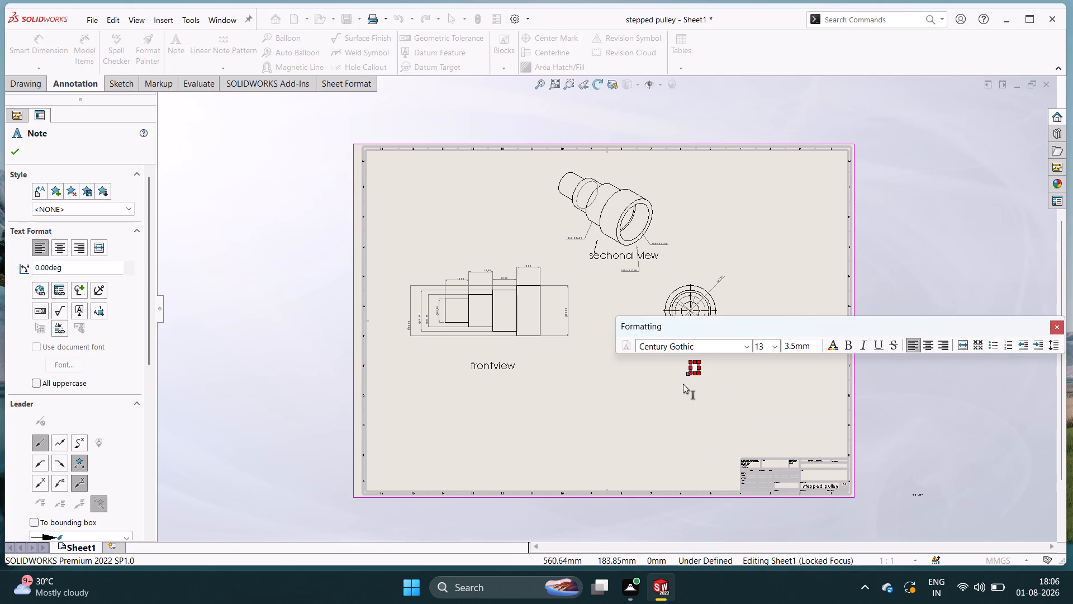
pyautogui.press('Escape')
pyautogui.press('Escape')
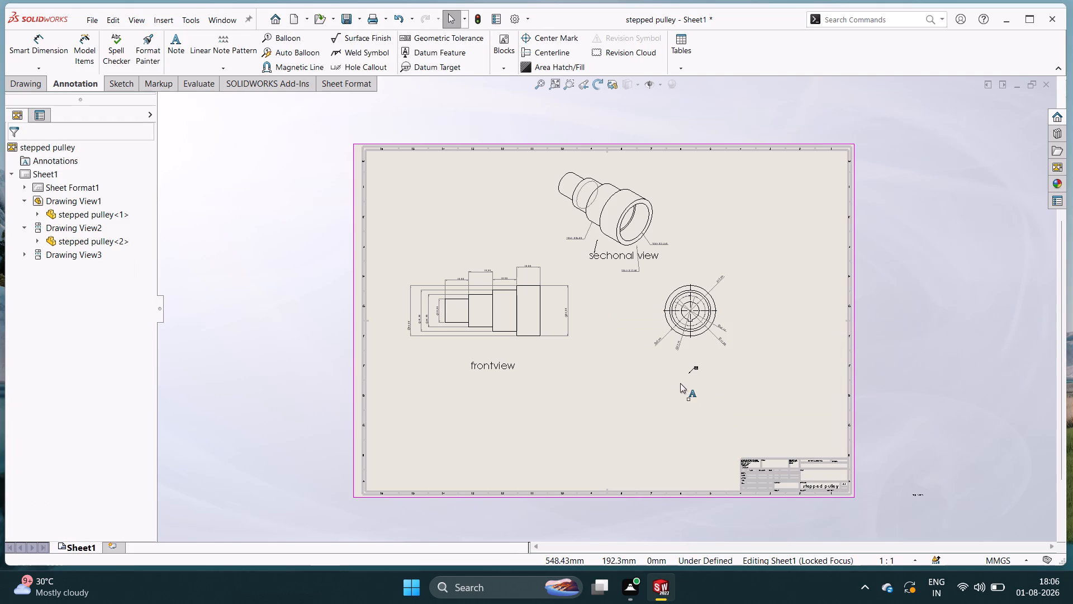
pyautogui.moveTo(657, 364); pyautogui.dragTo(725, 398)
pyautogui.rightClick(725, 398)
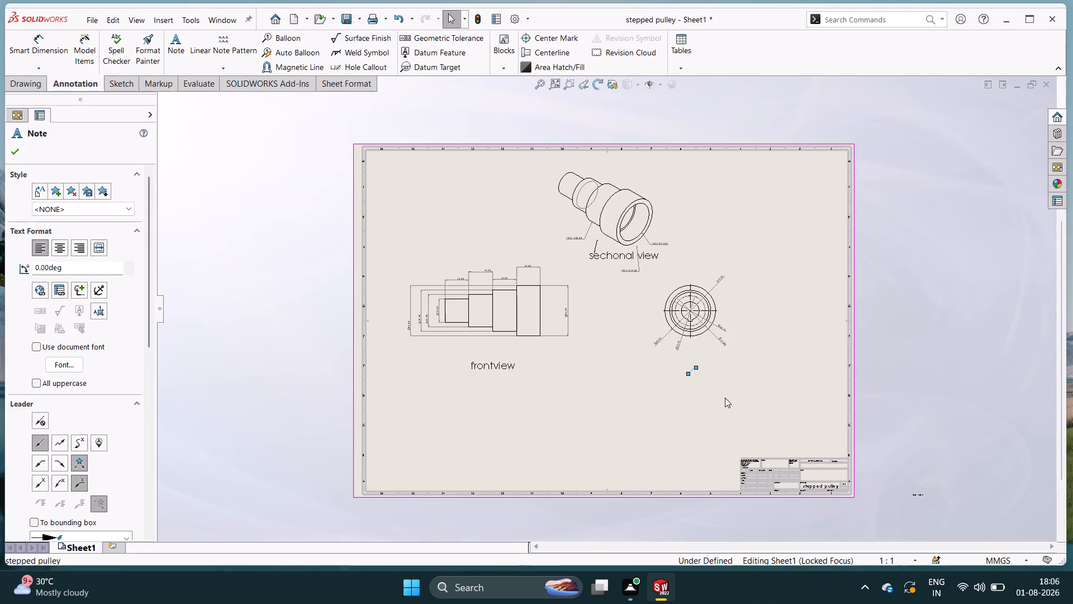
pyautogui.click(756, 371)
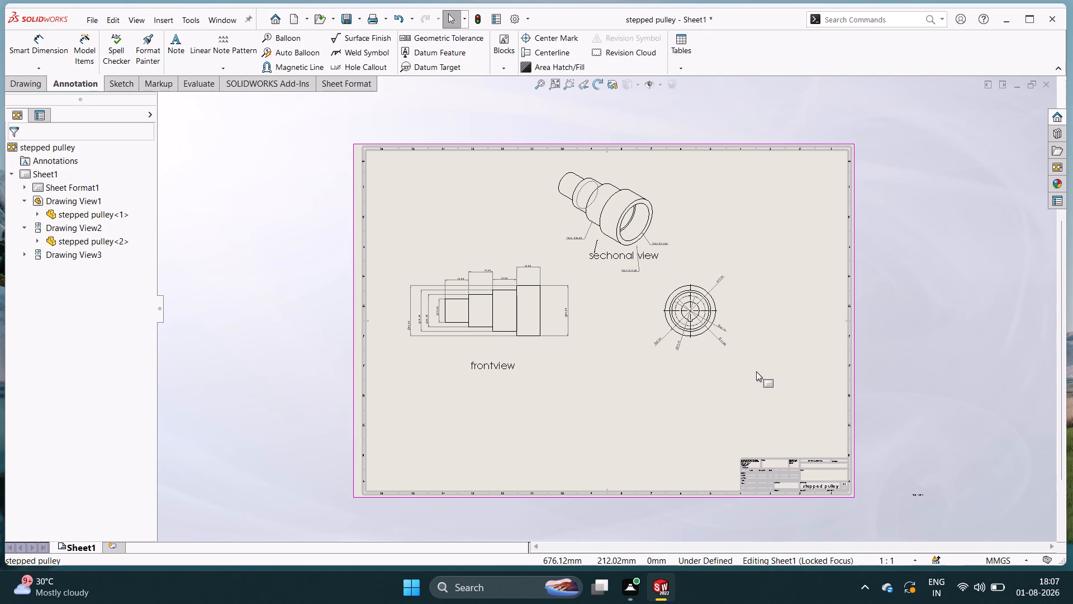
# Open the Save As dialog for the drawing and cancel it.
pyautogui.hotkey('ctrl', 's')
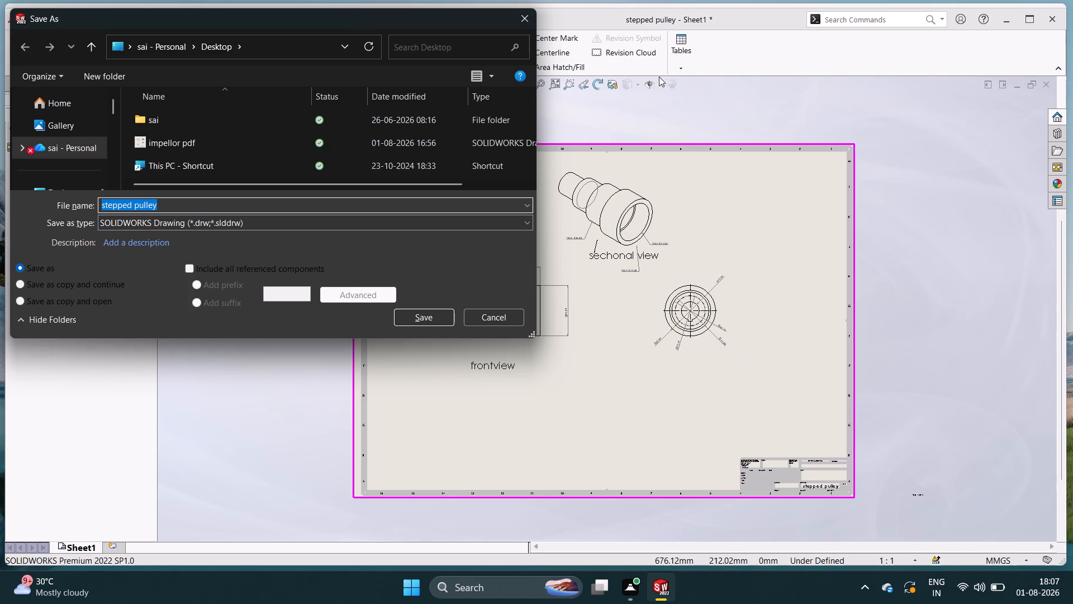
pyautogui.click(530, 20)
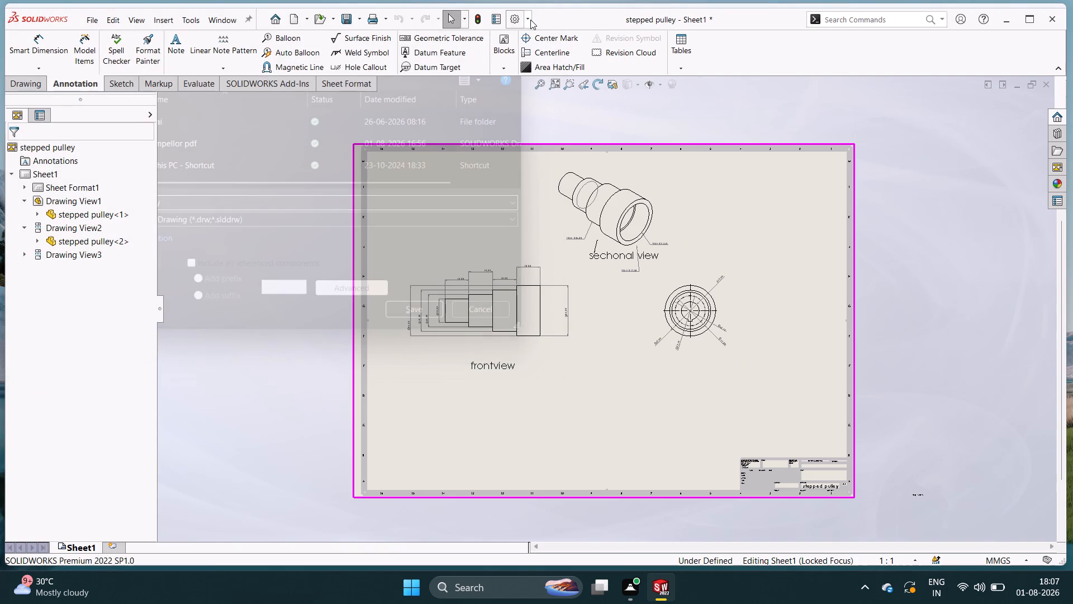
# Preview the sheet's printout for Microsoft Print to PDF, examining how the views fit on the page, and close the preview.
pyautogui.hotkey('ctrl', 'p')
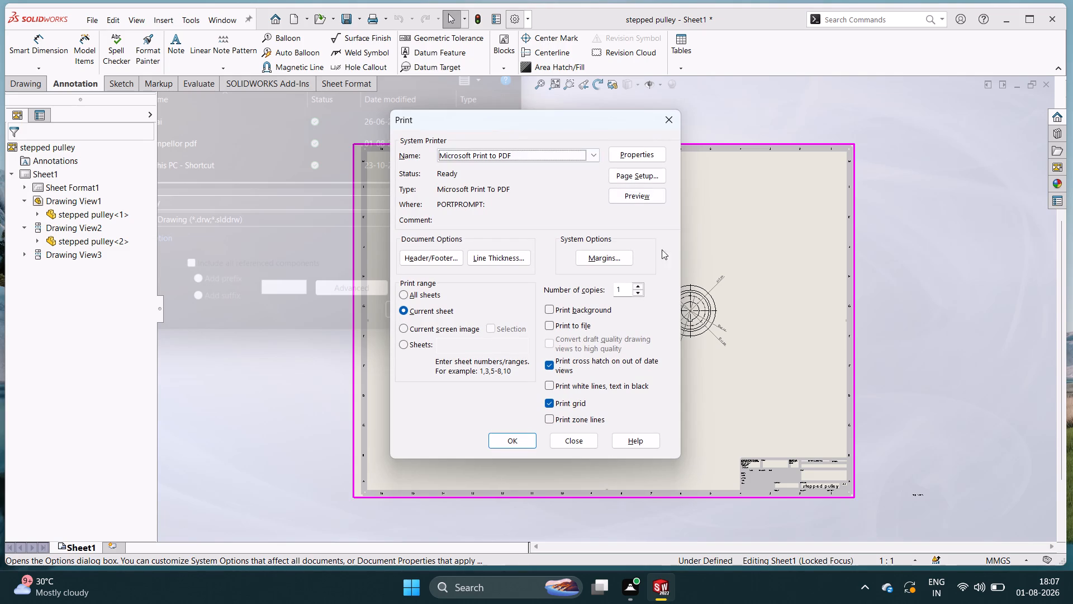
pyautogui.click(647, 197)
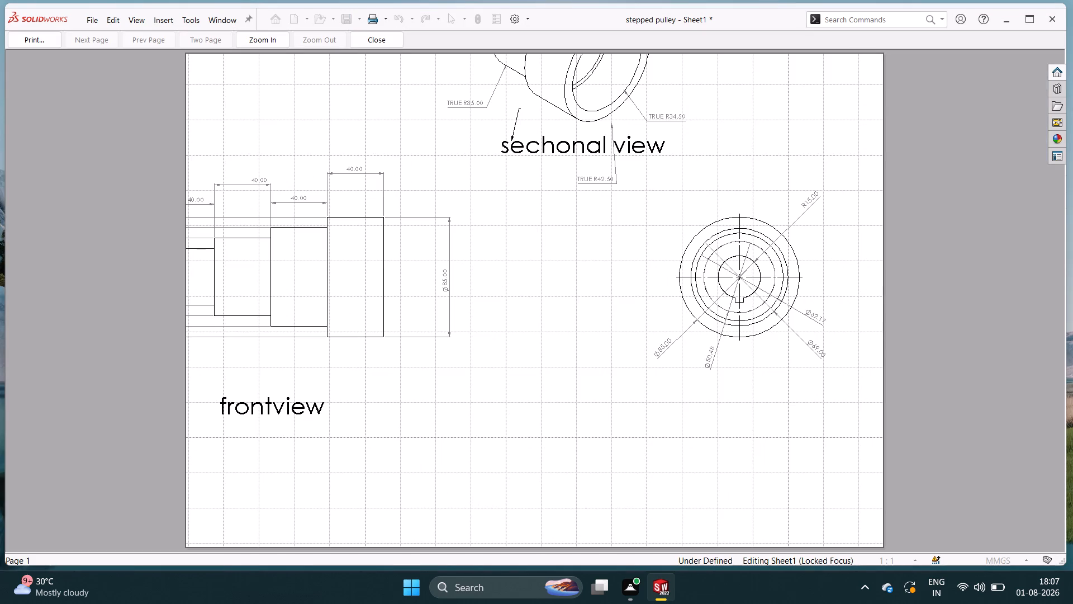
pyautogui.scroll(2, 607, 295)
pyautogui.scroll(-3, 606, 294)
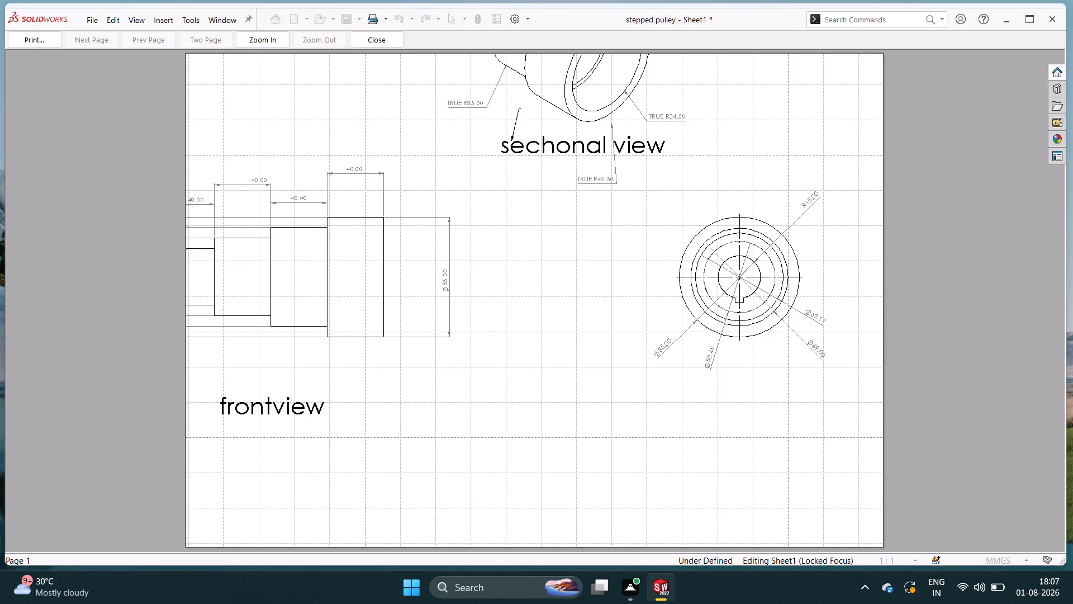
pyautogui.click(606, 294)
pyautogui.doubleClick(606, 294)
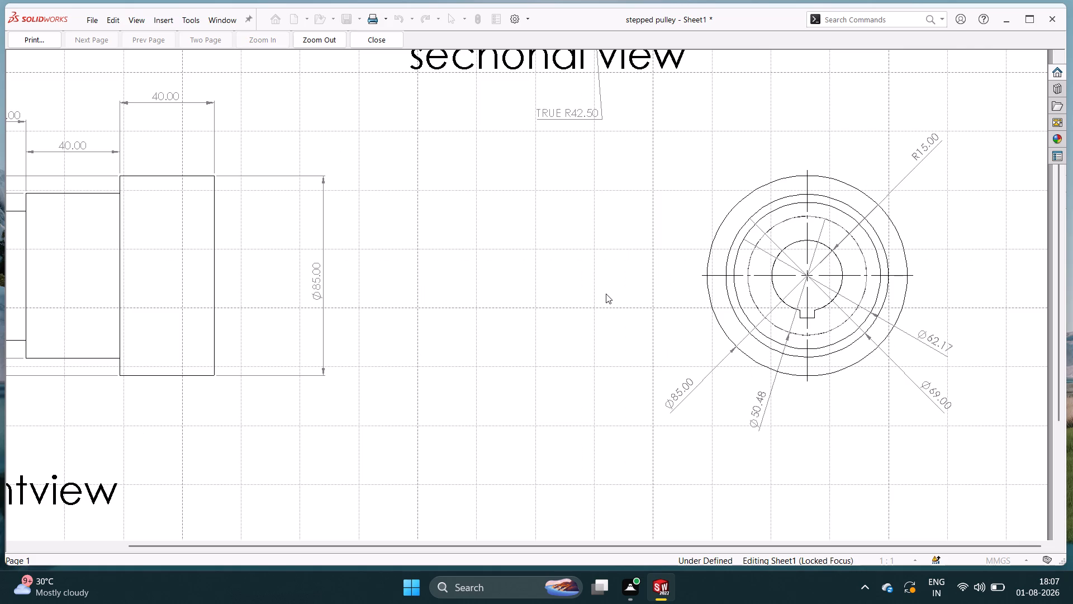
pyautogui.doubleClick(606, 294)
pyautogui.tripleClick(606, 294)
pyautogui.doubleClick(606, 294)
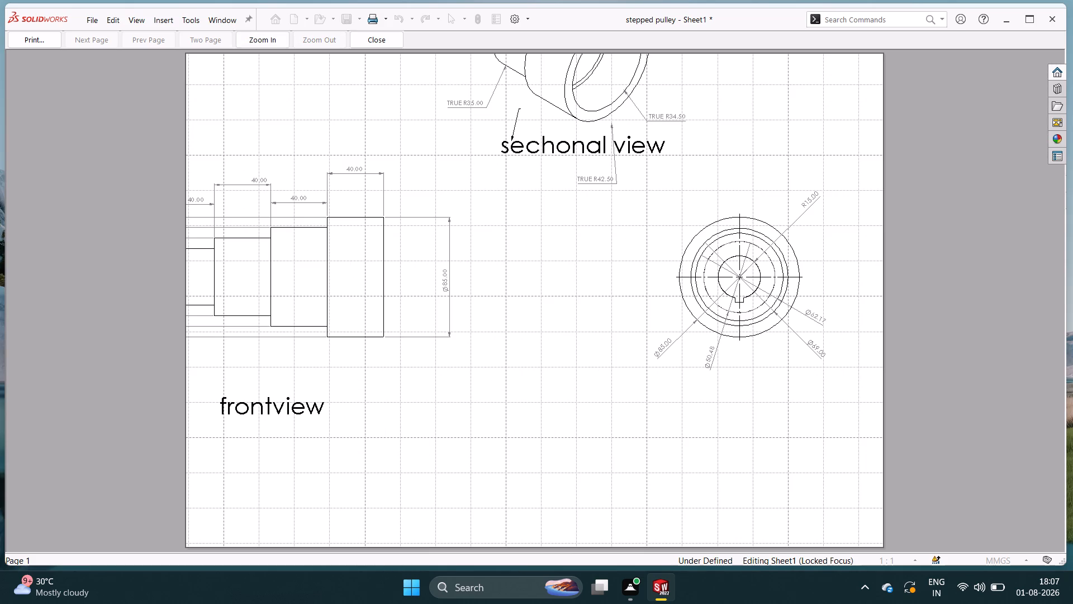
pyautogui.rightClick(403, 391)
pyautogui.press('Escape')
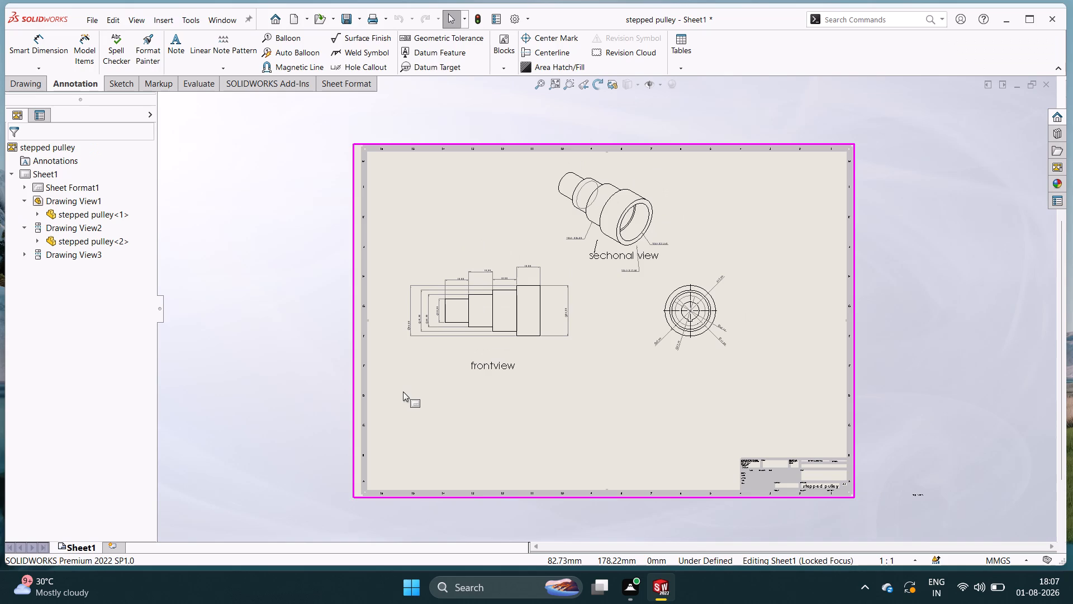
# Check the page setup for Microsoft Print to PDF and examine the printout of the sheet in the preview again.
pyautogui.hotkey('ctrl', 'p')
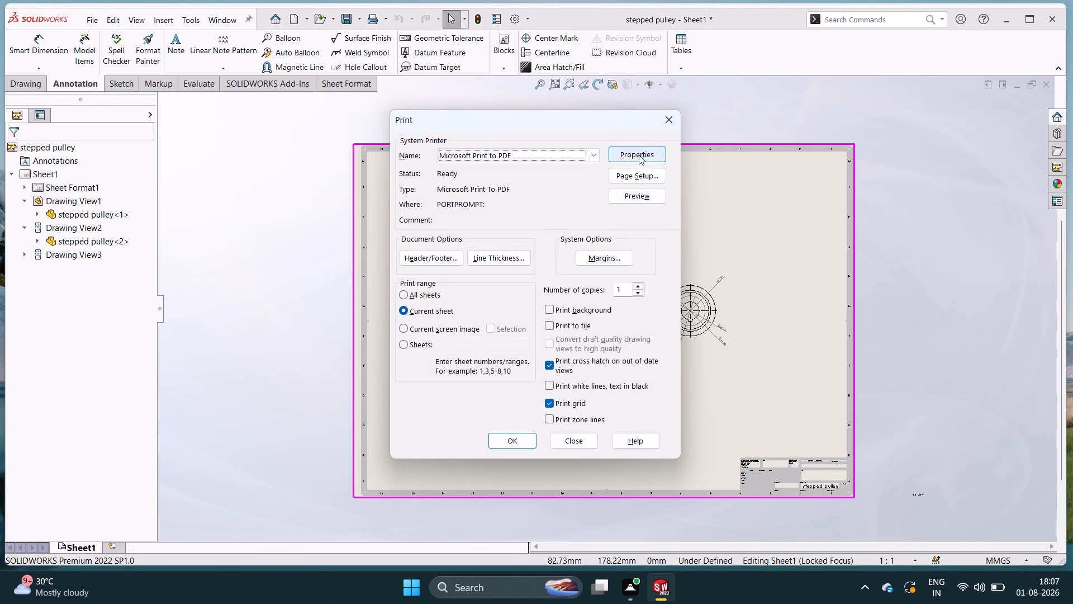
pyautogui.click(642, 173)
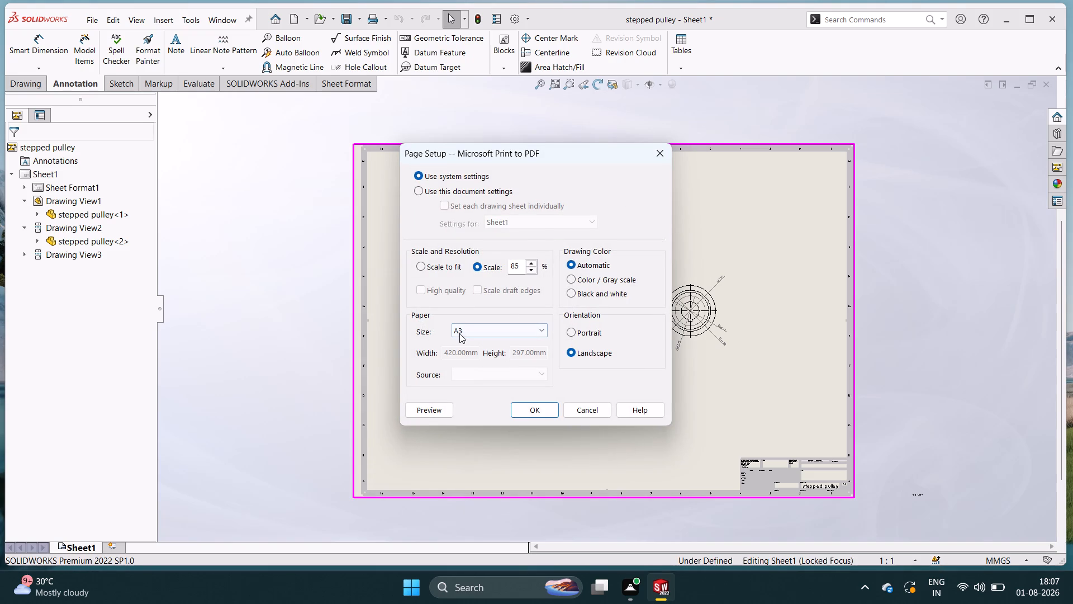
pyautogui.click(534, 412)
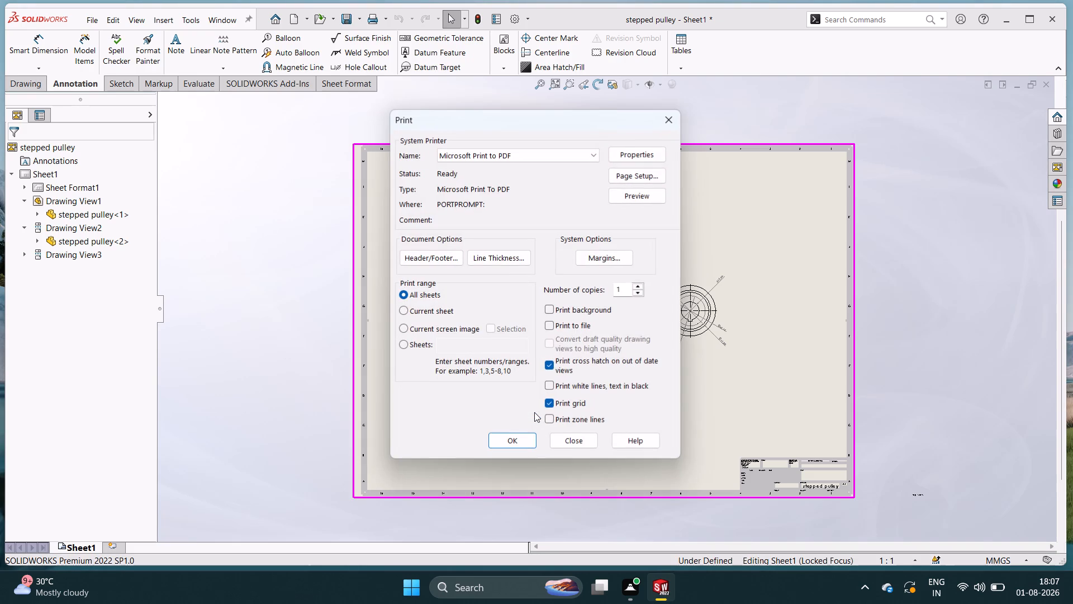
pyautogui.doubleClick(657, 195)
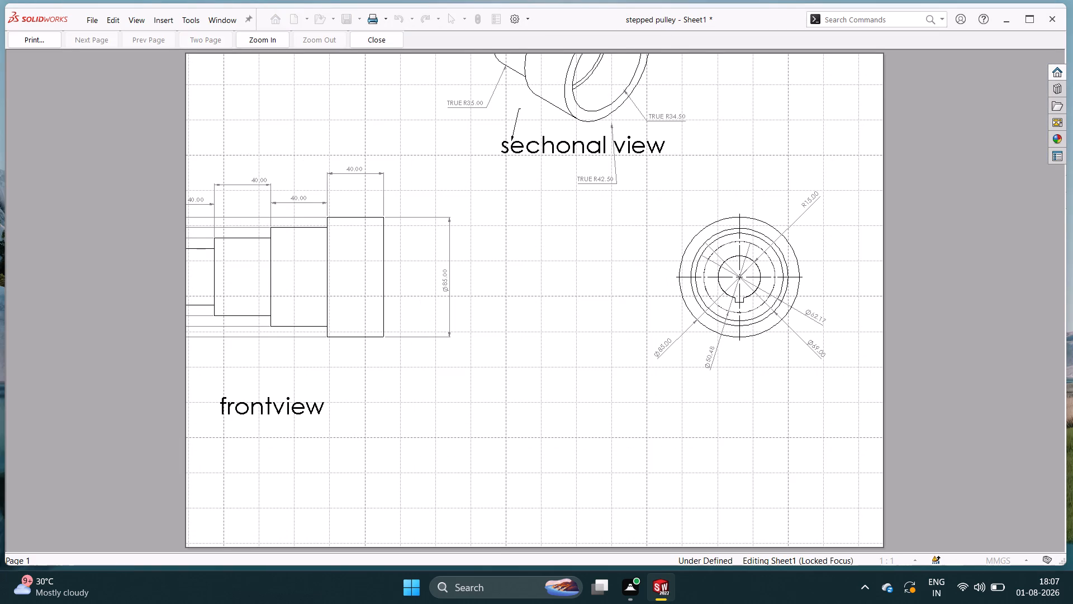
pyautogui.click(657, 195)
pyautogui.click(657, 213)
pyautogui.click(657, 213)
pyautogui.moveTo(559, 315); pyautogui.dragTo(585, 262, button='middle')
pyautogui.scroll(-2, 585, 262)
pyautogui.scroll(3, 585, 262)
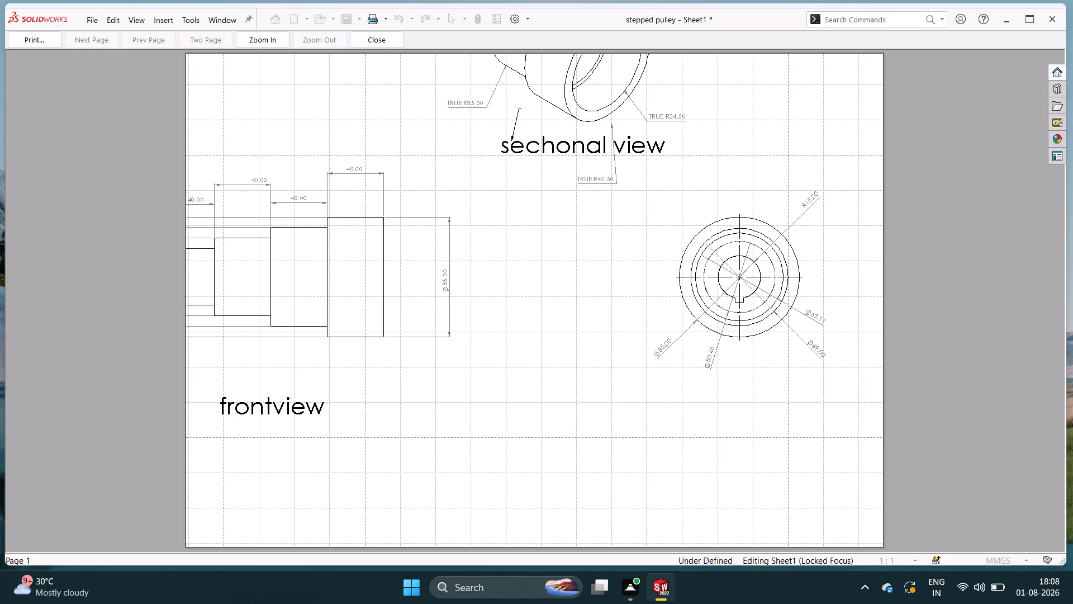
pyautogui.rightClick(585, 262)
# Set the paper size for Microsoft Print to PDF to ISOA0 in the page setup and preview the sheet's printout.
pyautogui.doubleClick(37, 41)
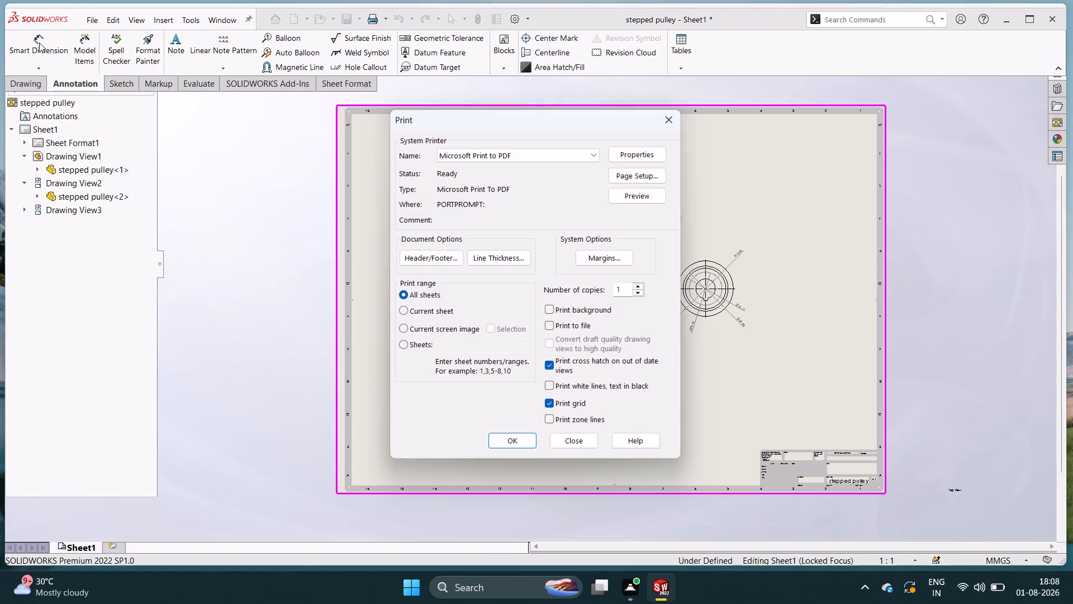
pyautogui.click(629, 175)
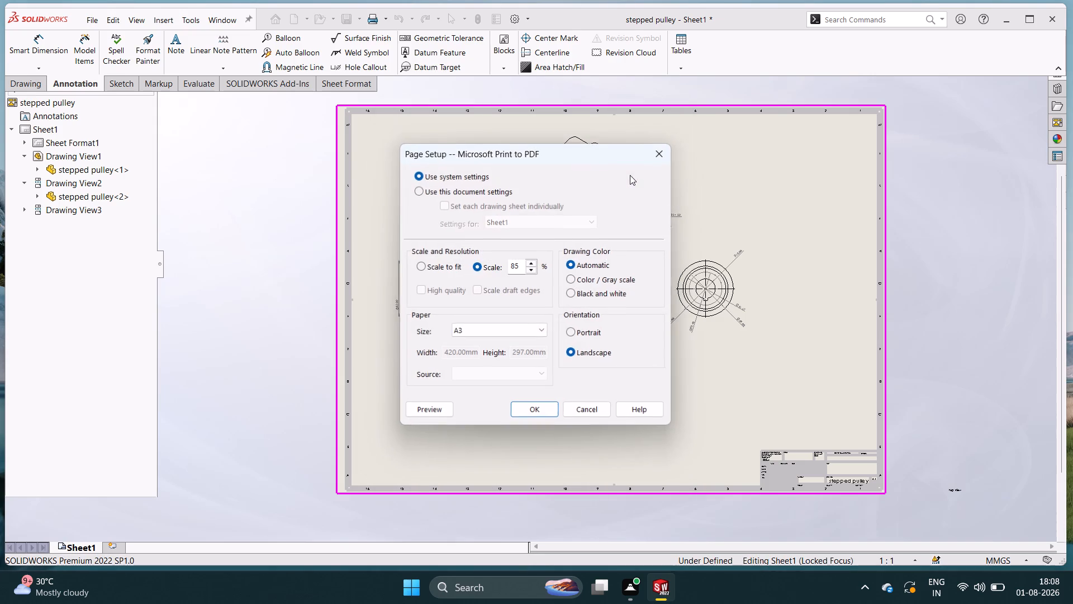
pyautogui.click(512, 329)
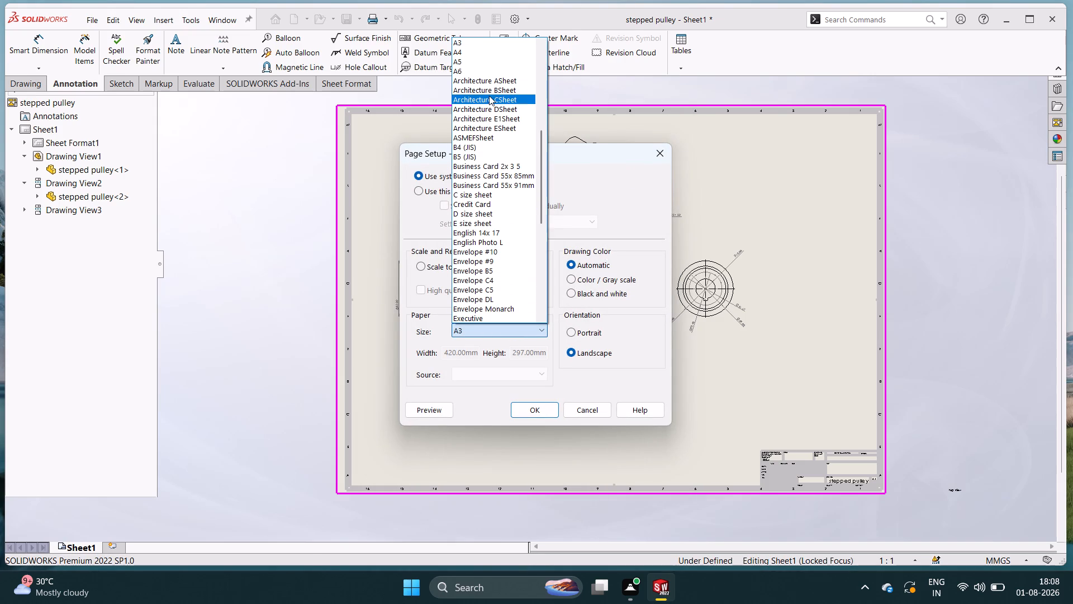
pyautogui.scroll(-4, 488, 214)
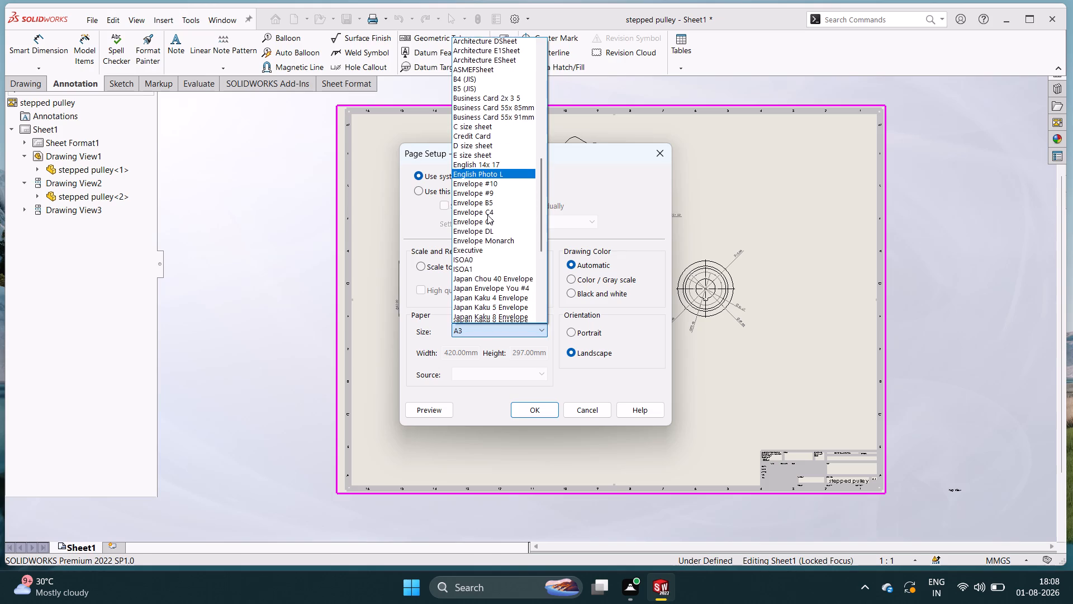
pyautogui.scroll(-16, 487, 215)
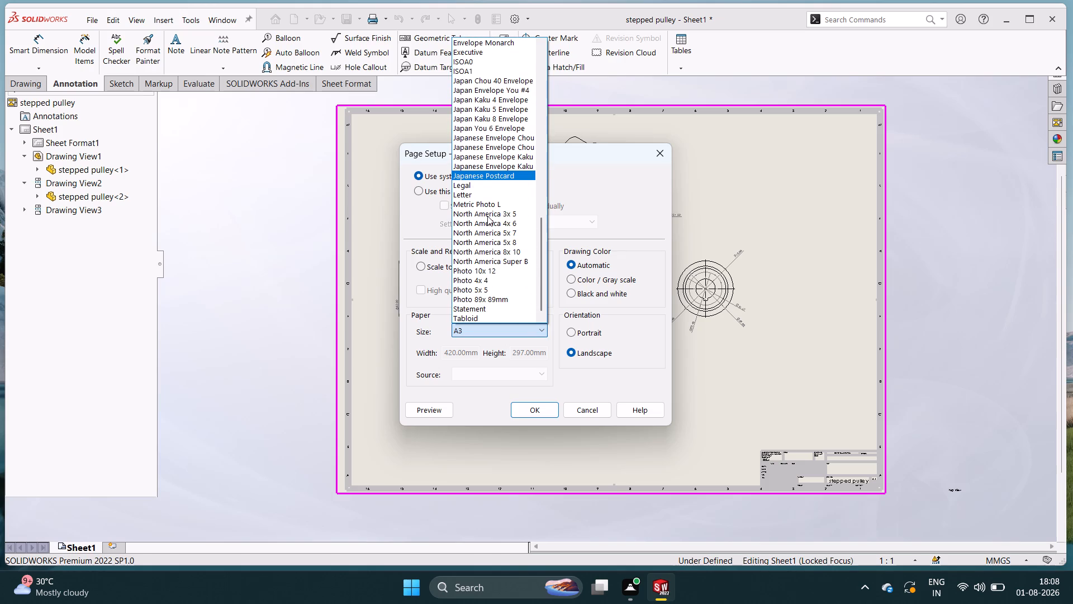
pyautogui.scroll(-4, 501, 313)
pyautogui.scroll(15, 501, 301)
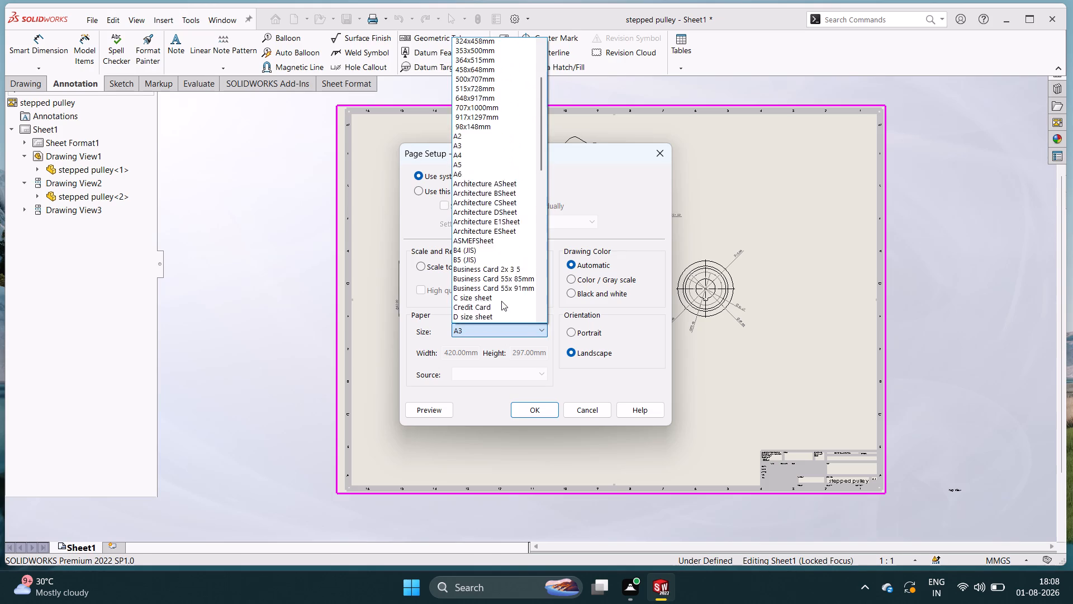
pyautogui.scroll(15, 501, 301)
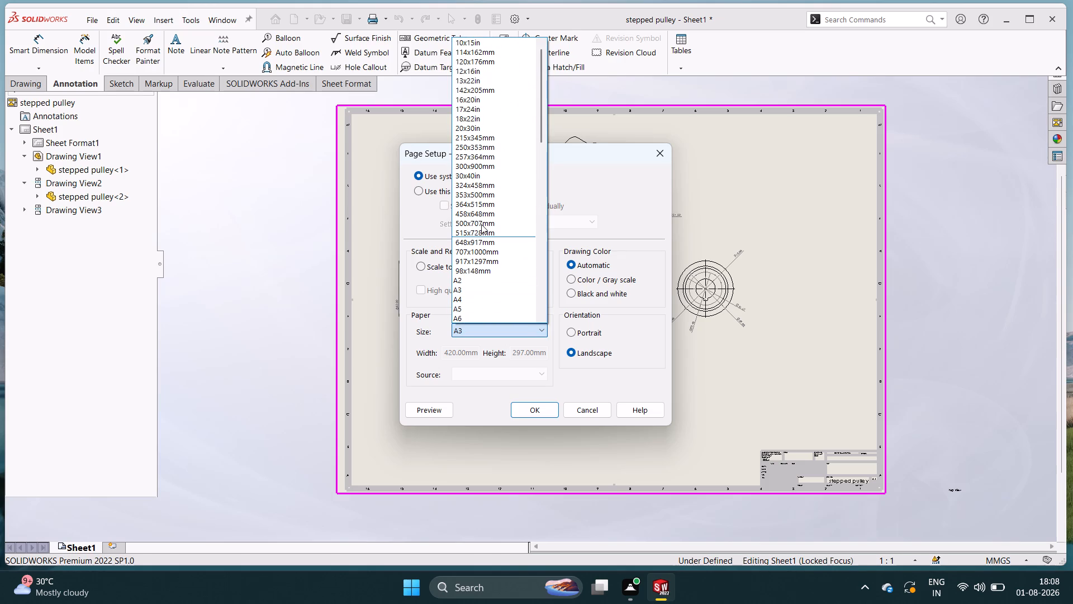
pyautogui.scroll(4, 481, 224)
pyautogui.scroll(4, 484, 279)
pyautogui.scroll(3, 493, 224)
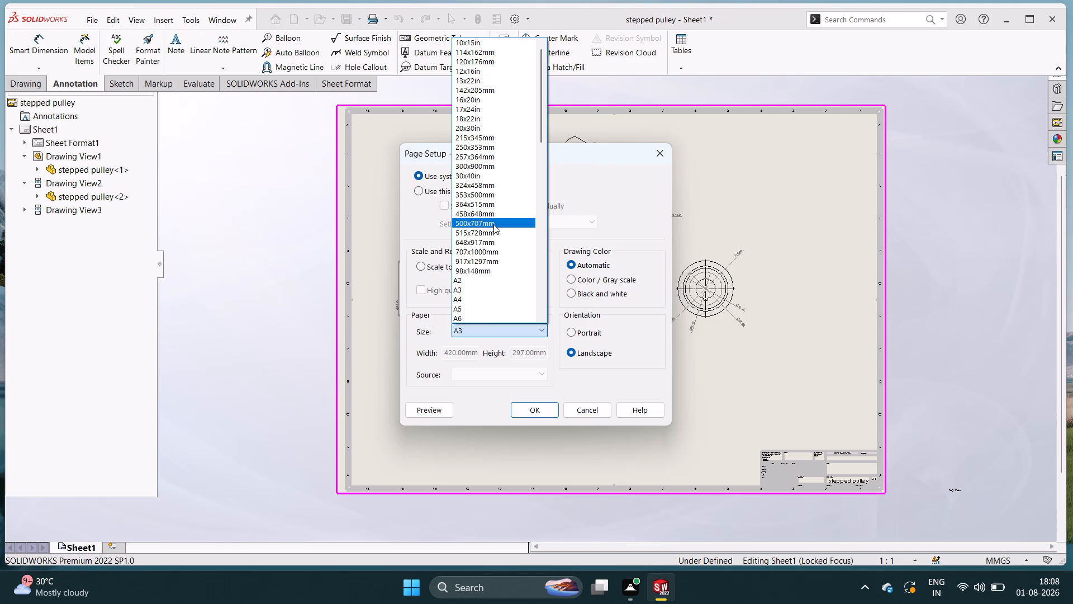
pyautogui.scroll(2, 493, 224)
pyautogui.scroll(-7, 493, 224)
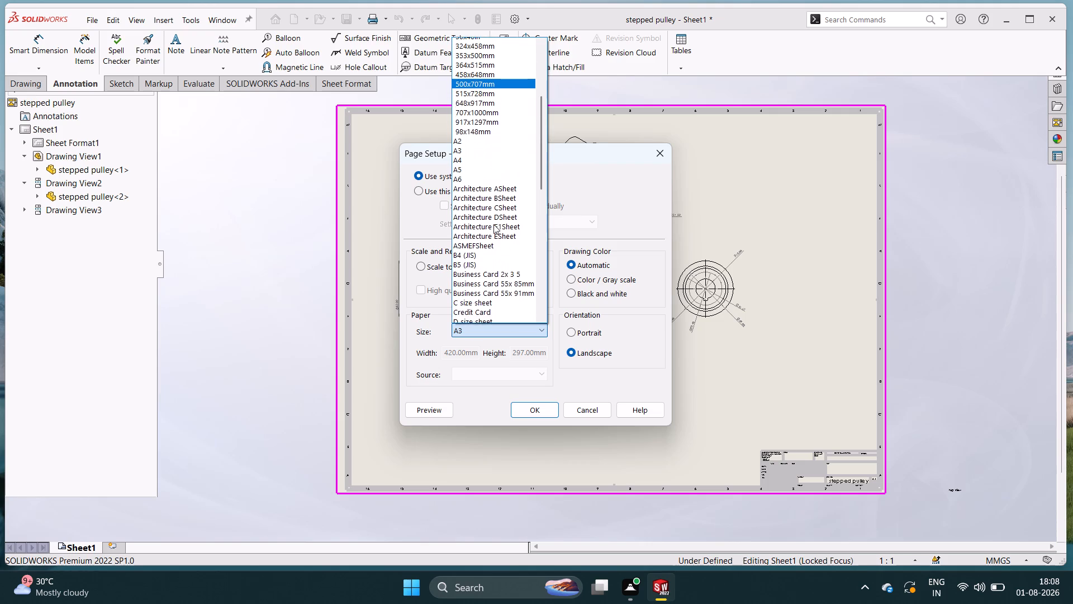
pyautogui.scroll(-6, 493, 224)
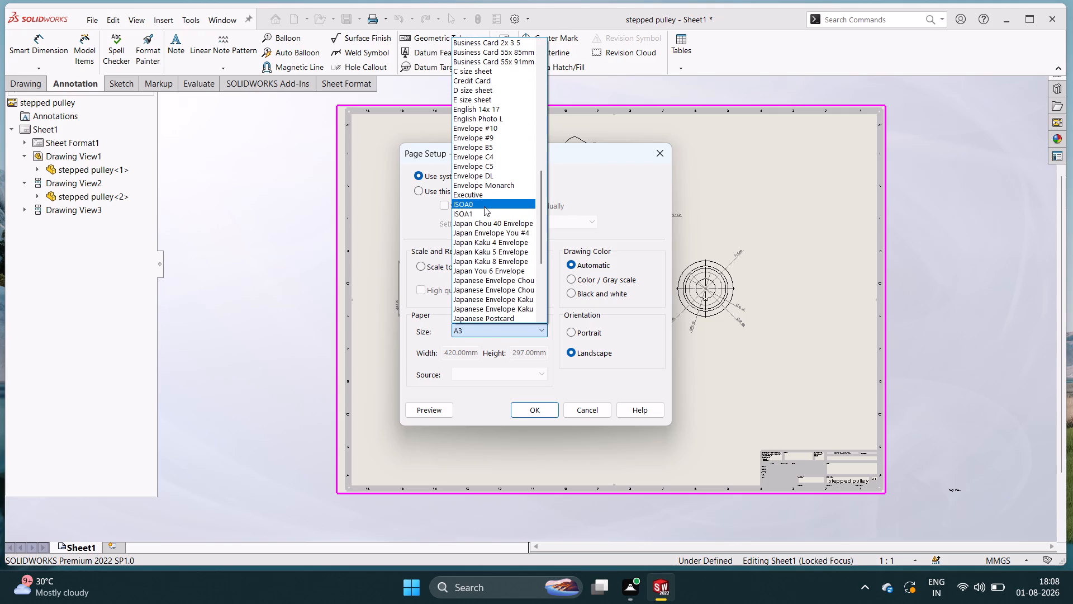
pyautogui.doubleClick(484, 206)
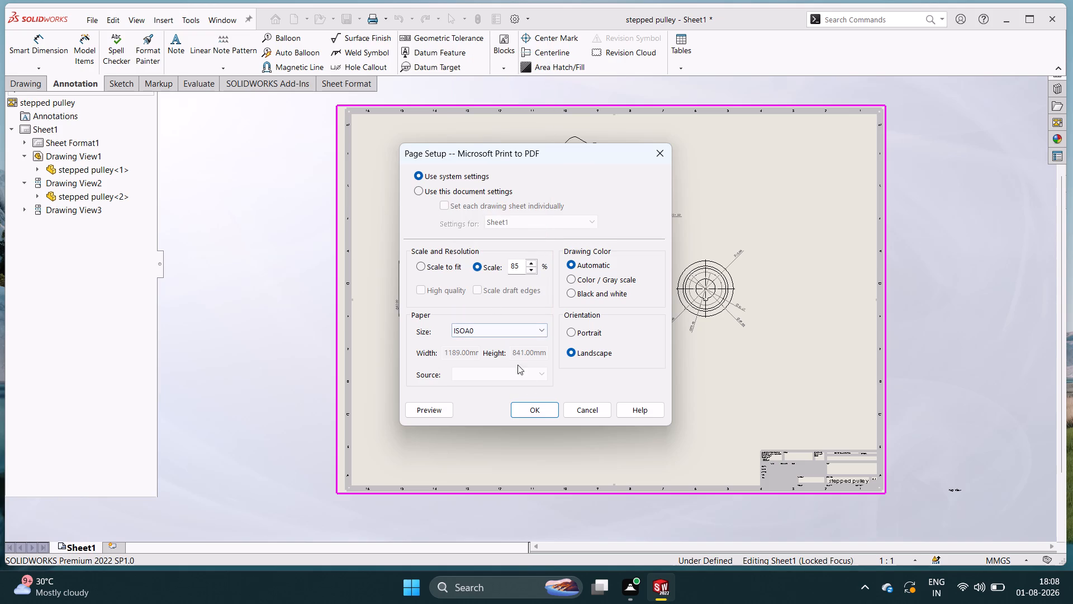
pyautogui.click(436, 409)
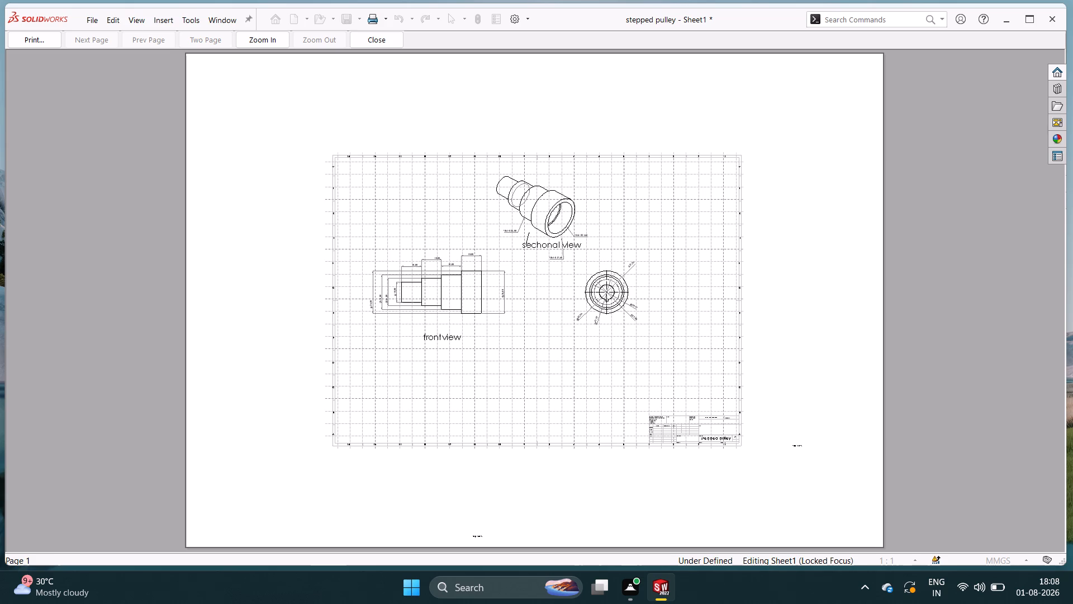
# Reopen the print page setup and set the paper size for Microsoft Print to PDF to A2.
pyautogui.doubleClick(22, 39)
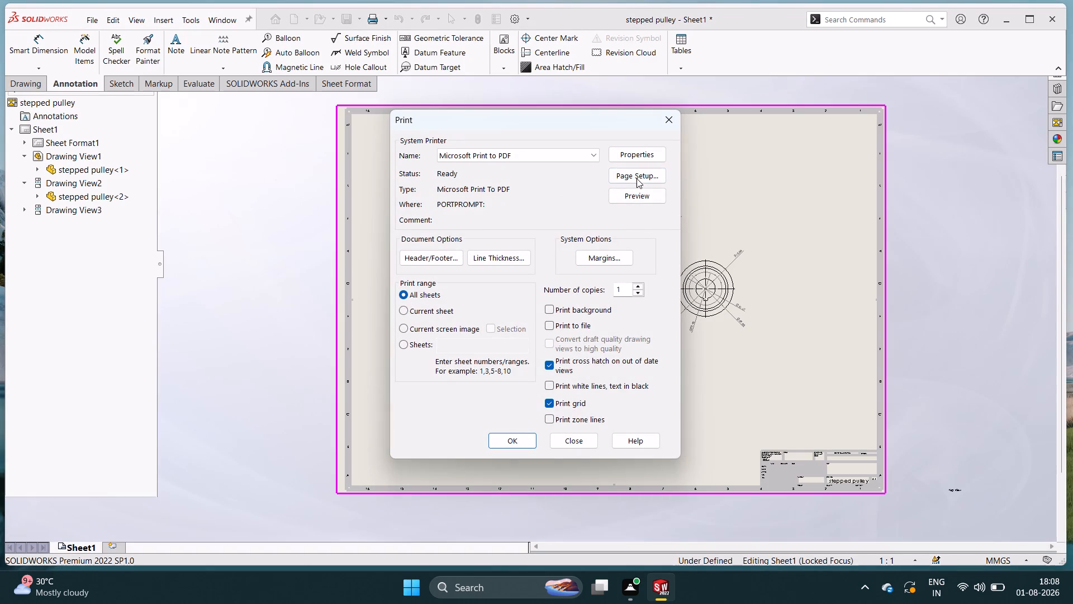
pyautogui.doubleClick(635, 178)
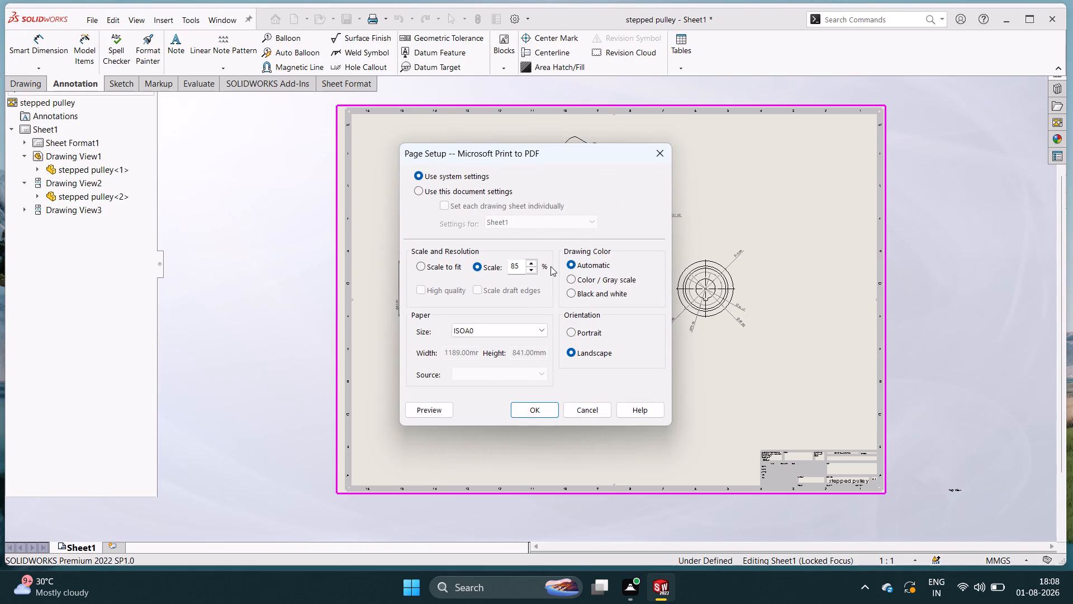
pyautogui.doubleClick(519, 325)
pyautogui.doubleClick(519, 325)
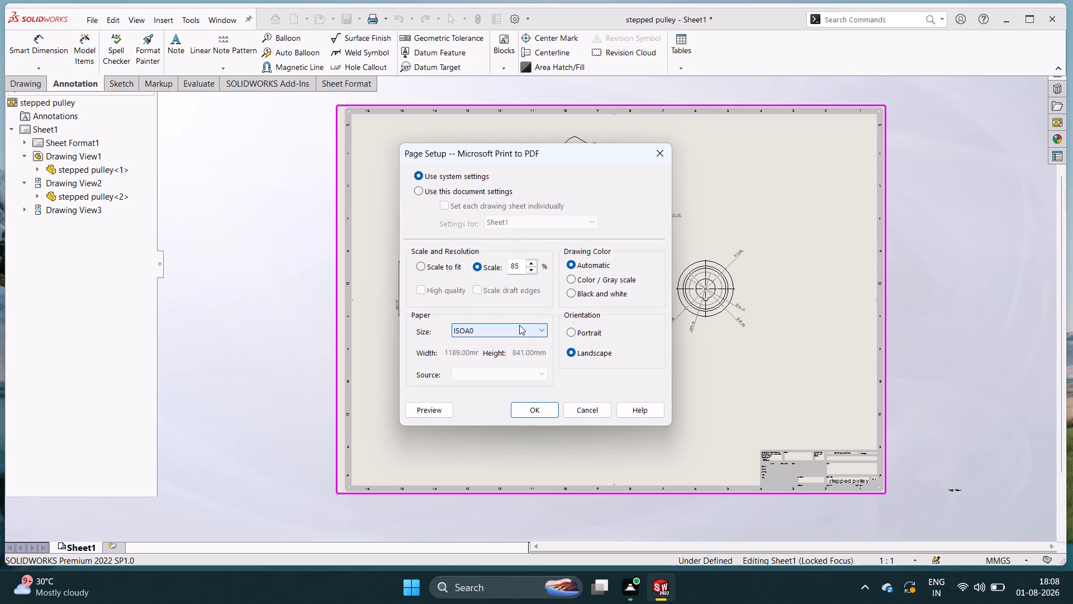
pyautogui.doubleClick(519, 325)
pyautogui.doubleClick(519, 325)
pyautogui.click(519, 325)
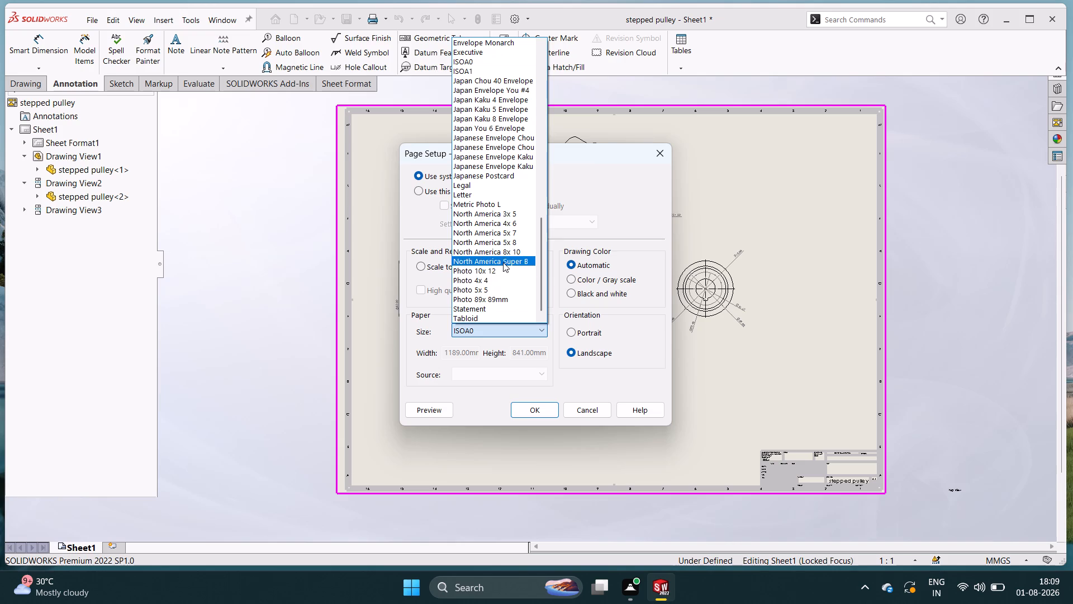
pyautogui.scroll(-3, 497, 278)
pyautogui.scroll(3, 497, 278)
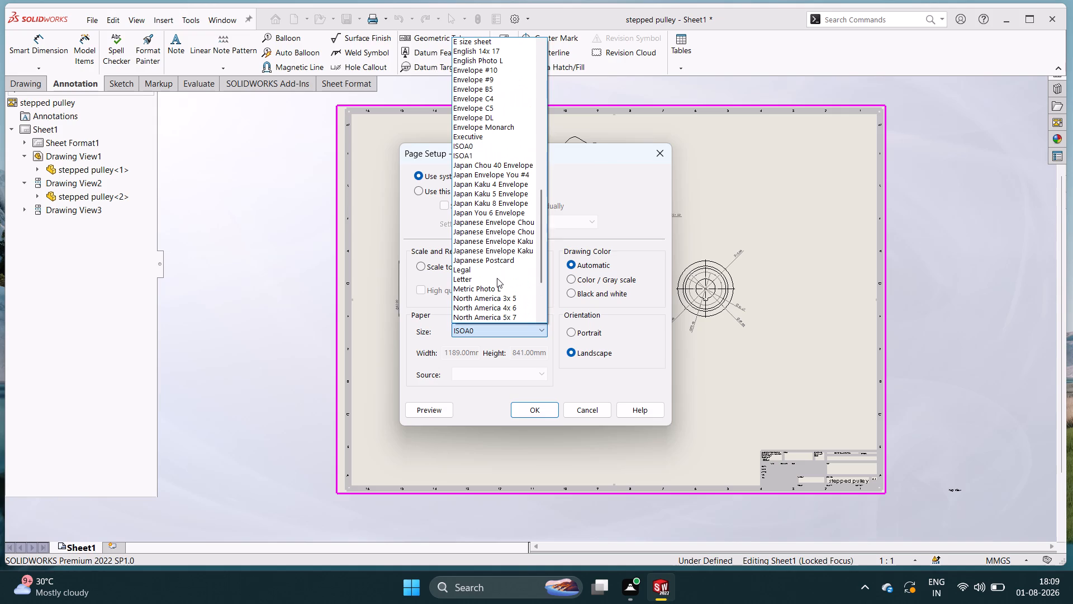
pyautogui.scroll(2, 497, 278)
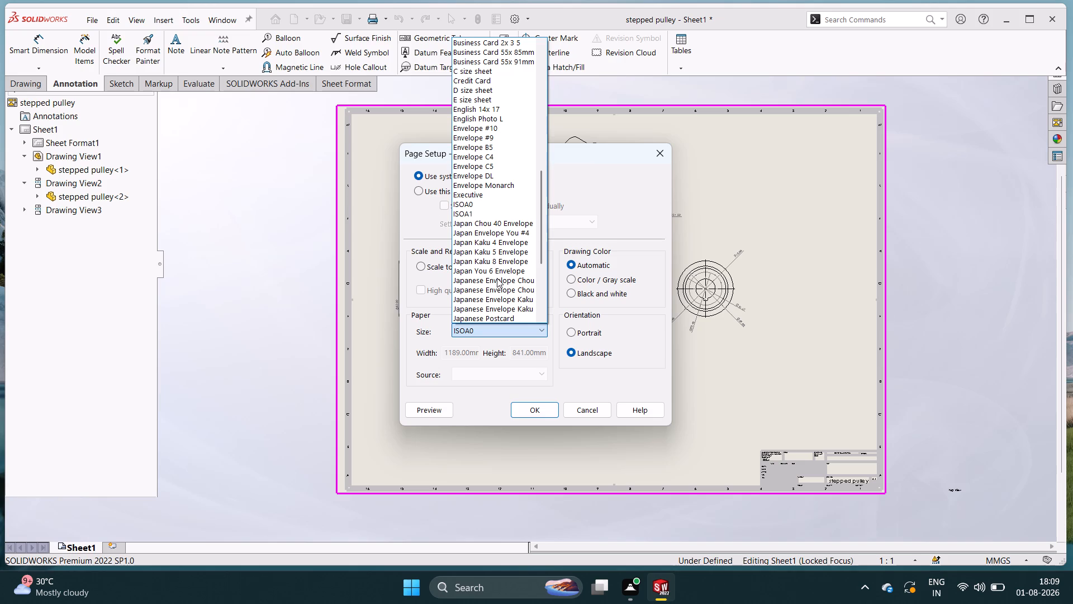
pyautogui.scroll(1, 497, 278)
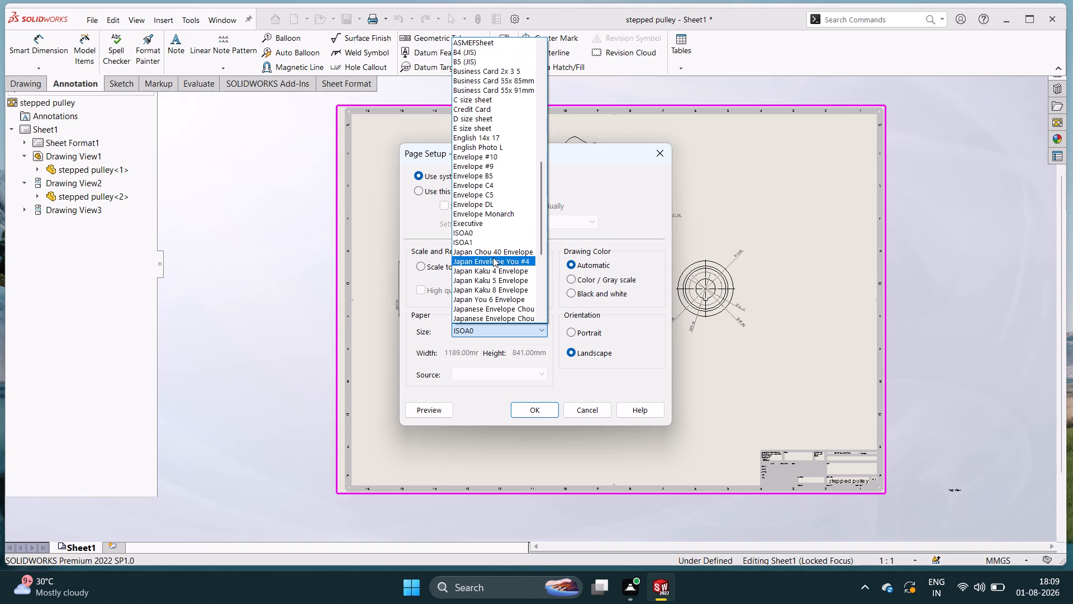
pyautogui.scroll(2, 491, 244)
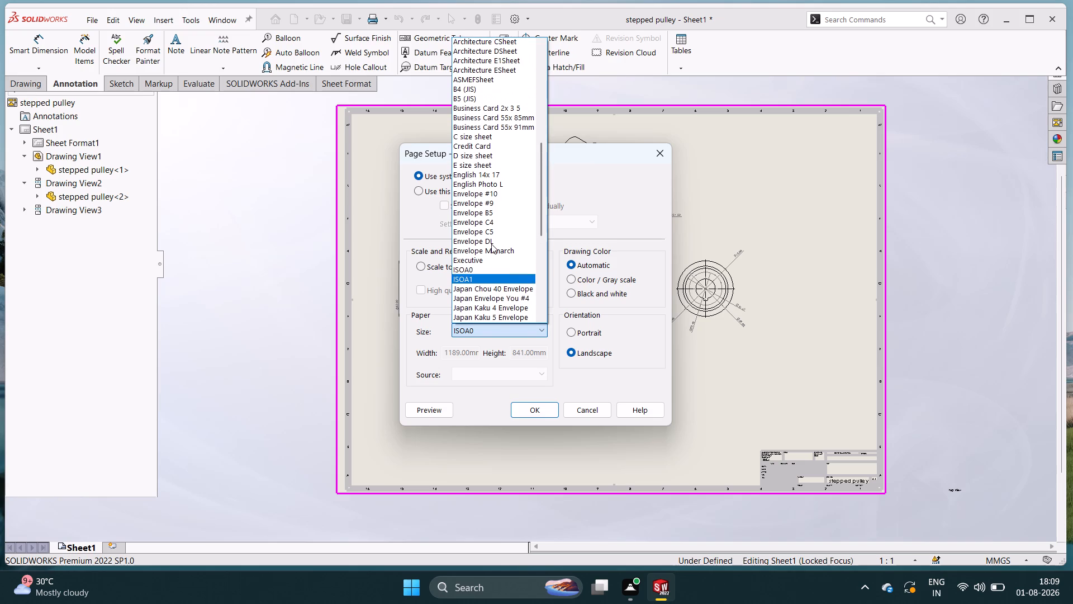
pyautogui.scroll(5, 491, 244)
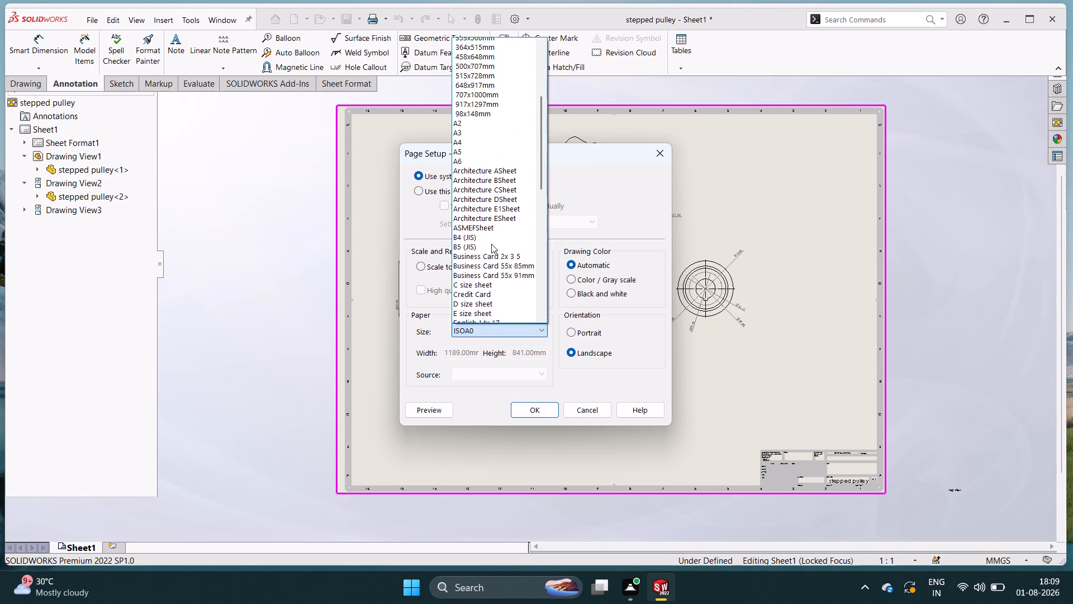
pyautogui.scroll(1, 491, 244)
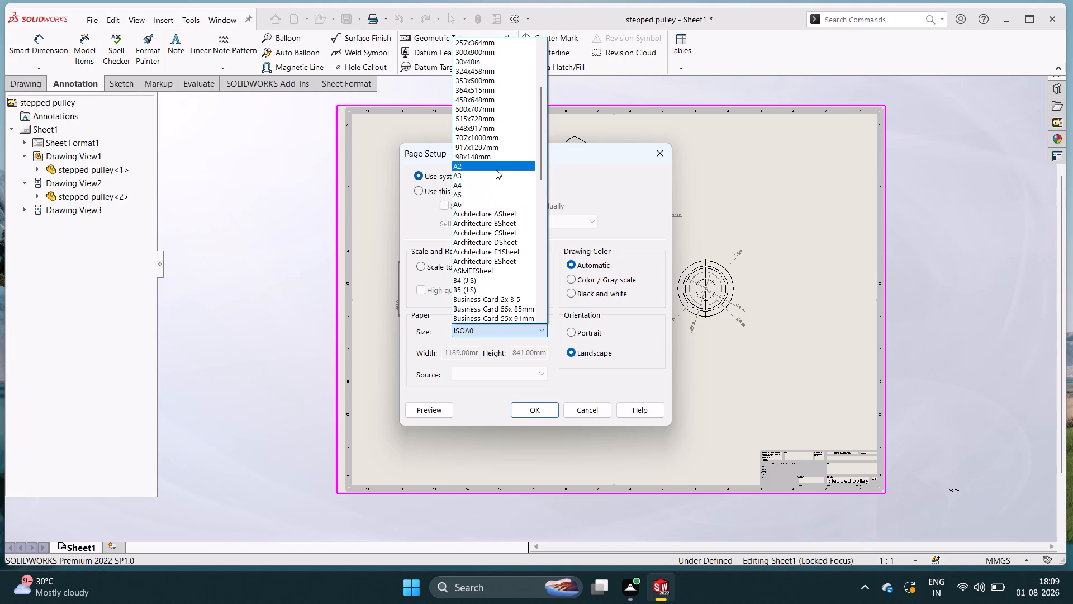
pyautogui.doubleClick(496, 169)
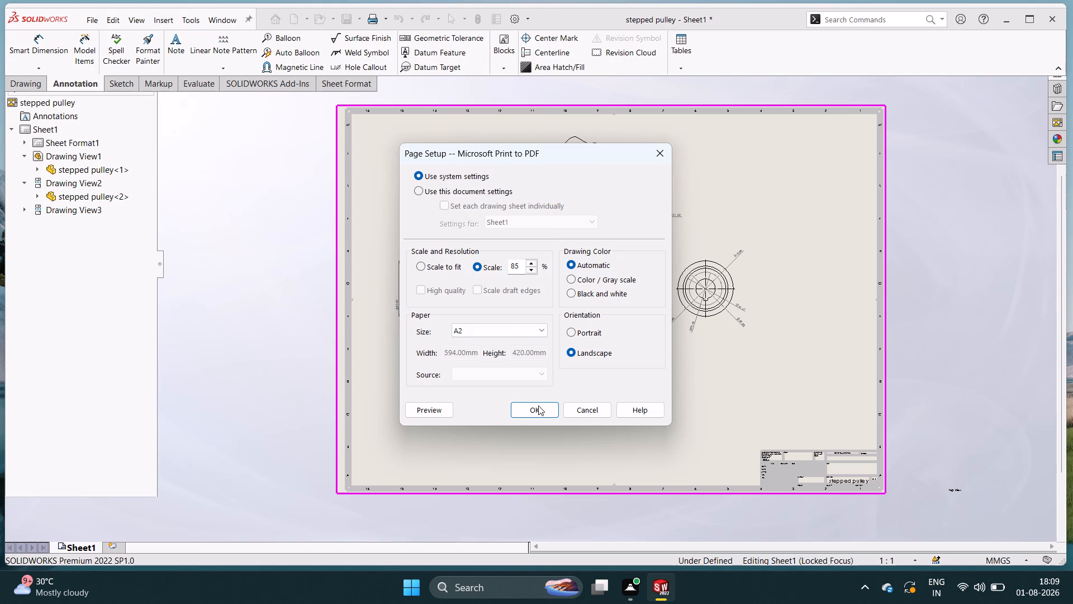
pyautogui.click(538, 405)
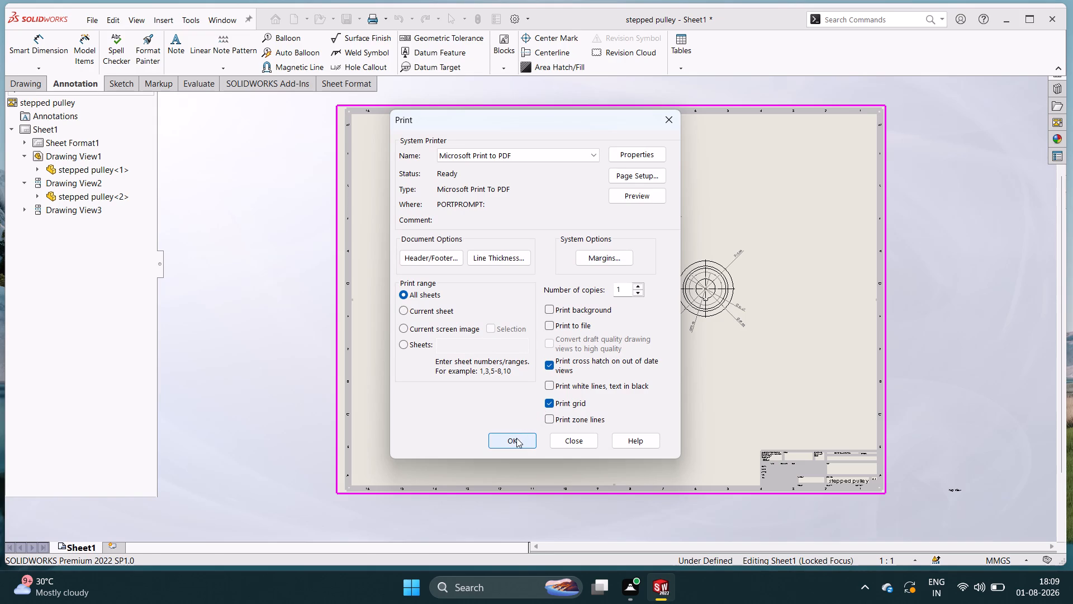
# Preview the sheet's printout on A2 paper, examining how the views and title block fit on the page.
pyautogui.click(657, 196)
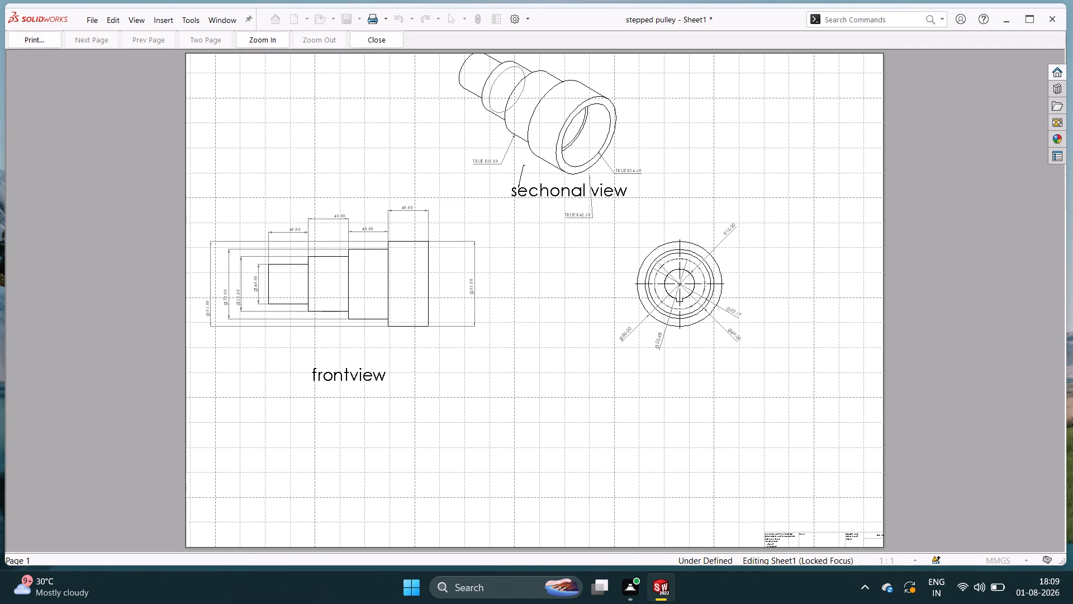
pyautogui.scroll(-3, 830, 542)
pyautogui.scroll(2, 830, 542)
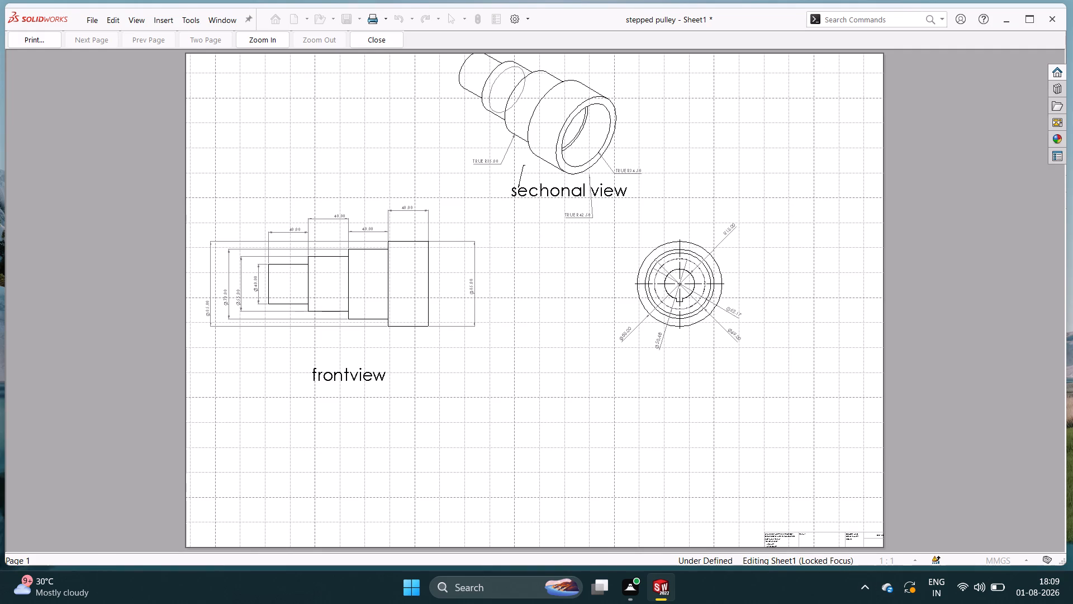
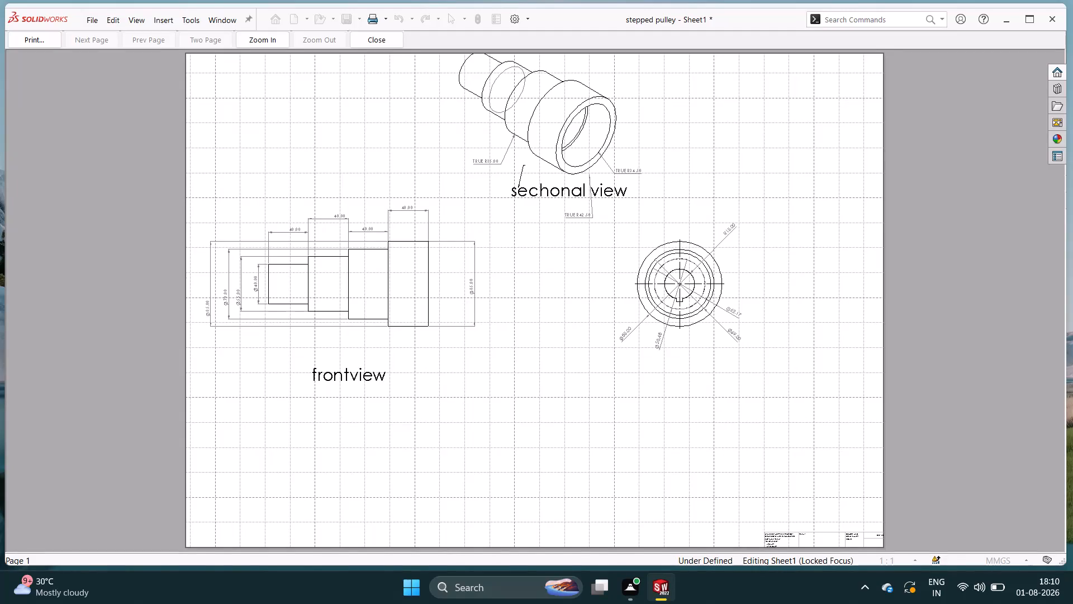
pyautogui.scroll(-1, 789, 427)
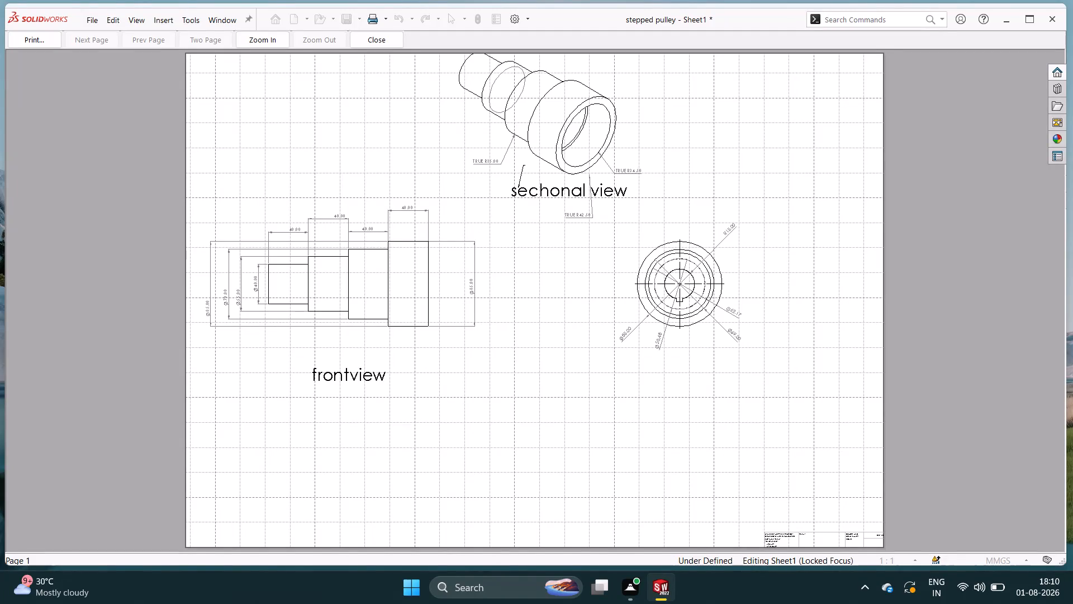
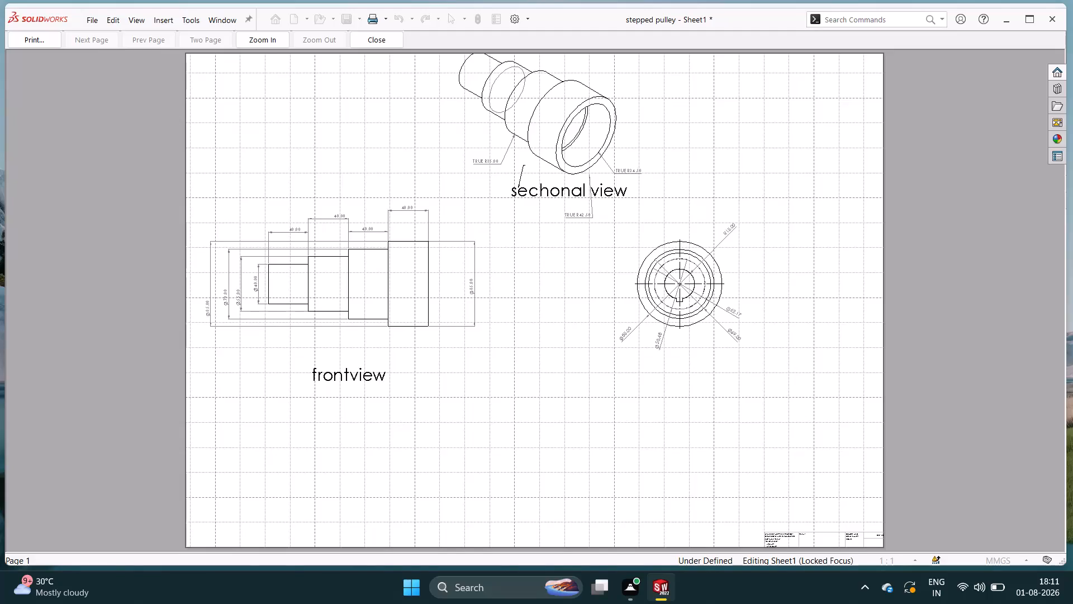
# Check the previewed sheet and send all sheets of the drawing to the Microsoft Print to PDF printer.
pyautogui.scroll(-1, 692, 478)
pyautogui.click(692, 478)
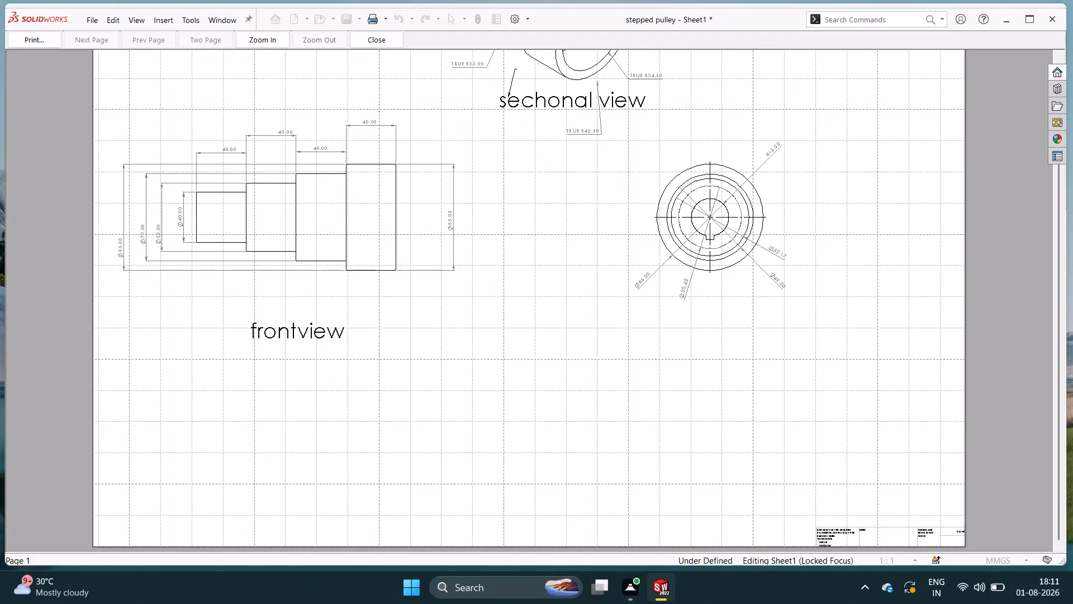
pyautogui.click(692, 478)
pyautogui.click(692, 478)
pyautogui.click(692, 478)
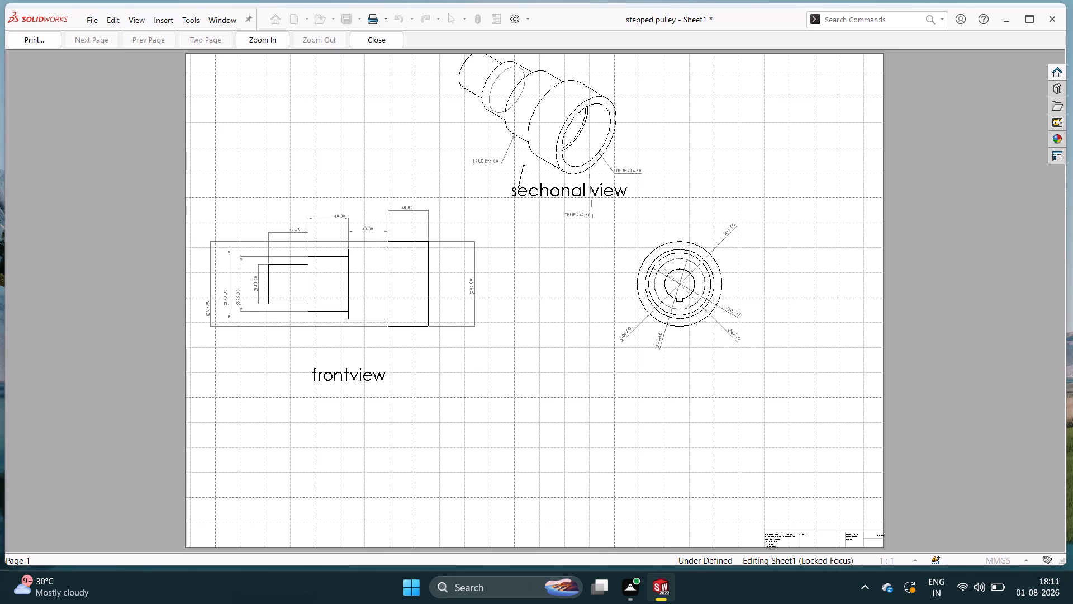
pyautogui.click(31, 43)
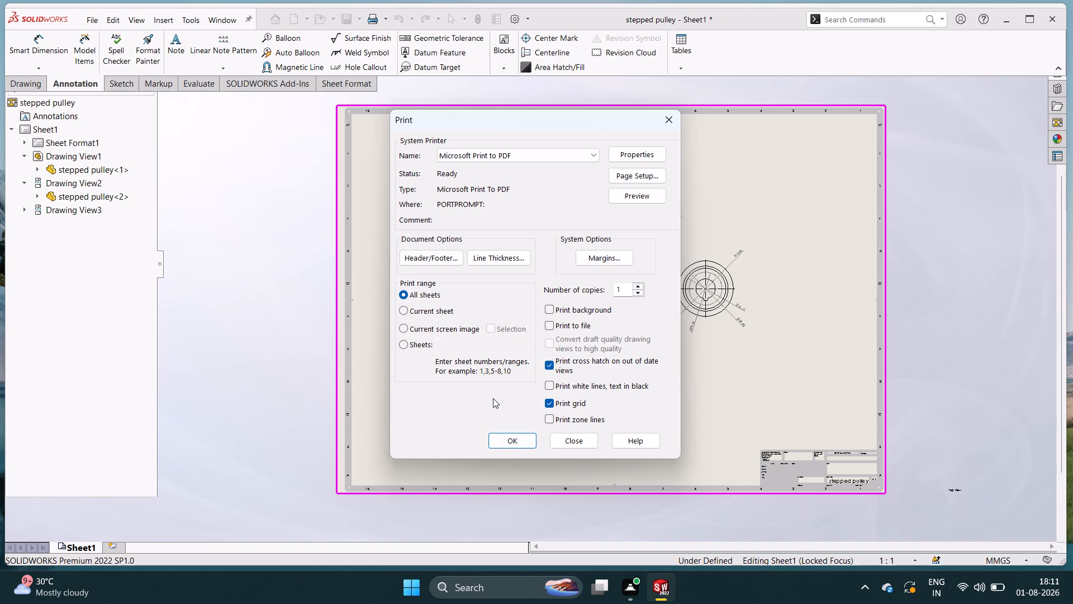
pyautogui.doubleClick(515, 441)
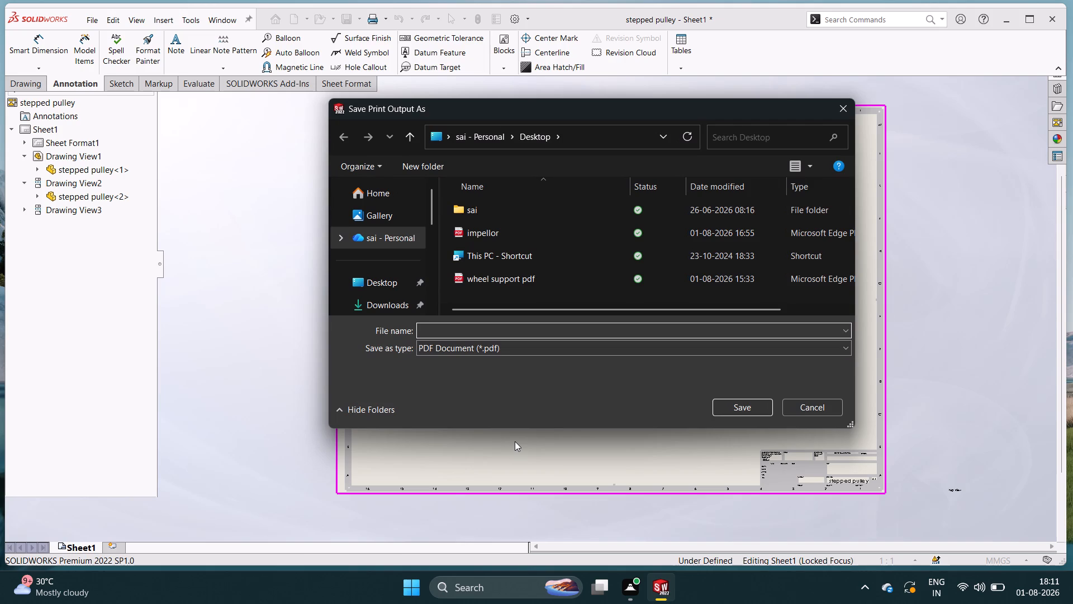
# Save the print output as a PDF document named "stepped pulley" in the Desktop folder.
pyautogui.scroll(-4, 551, 277)
pyautogui.scroll(2, 551, 277)
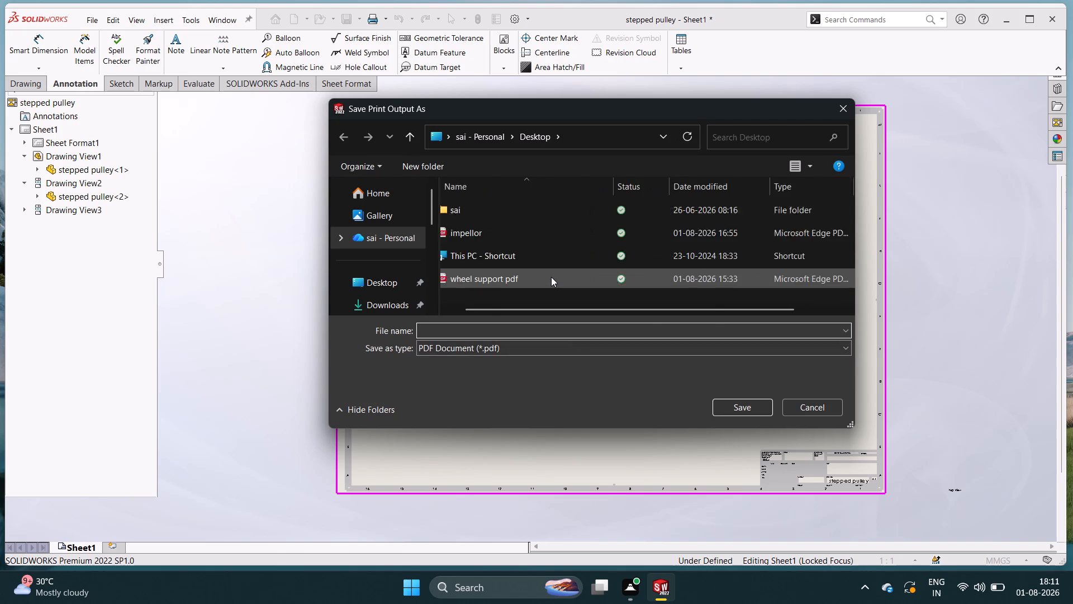
pyautogui.scroll(5, 551, 277)
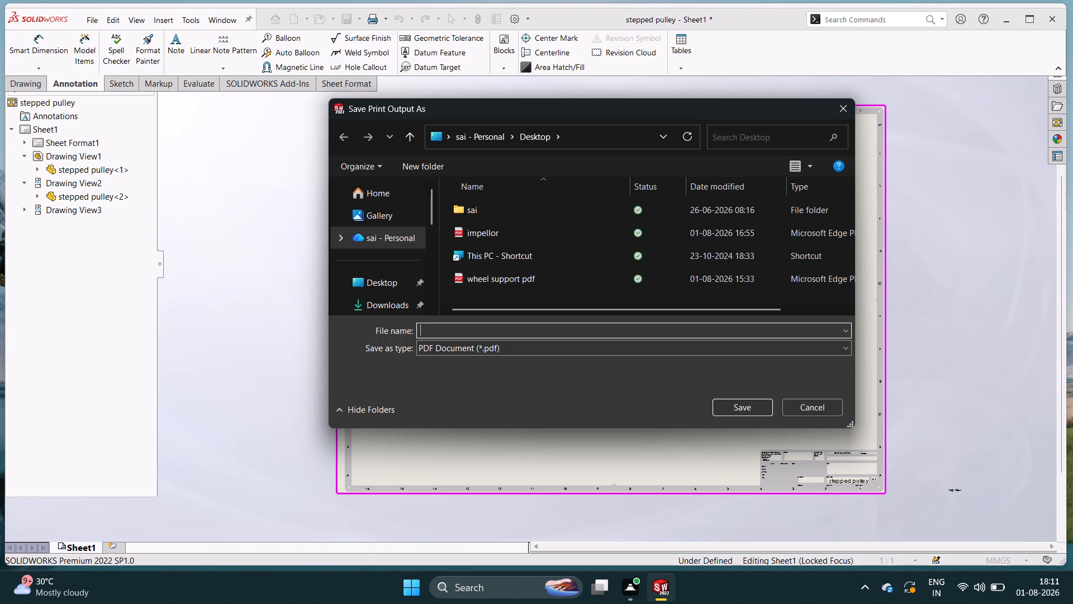
pyautogui.click(442, 332)
pyautogui.press('s')
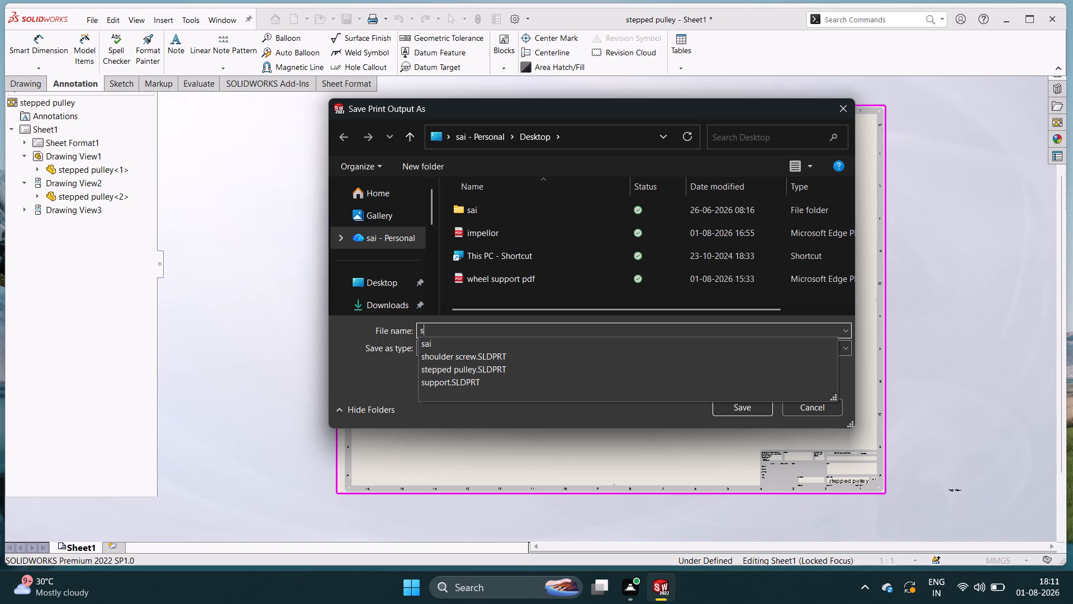
pyautogui.press('t')
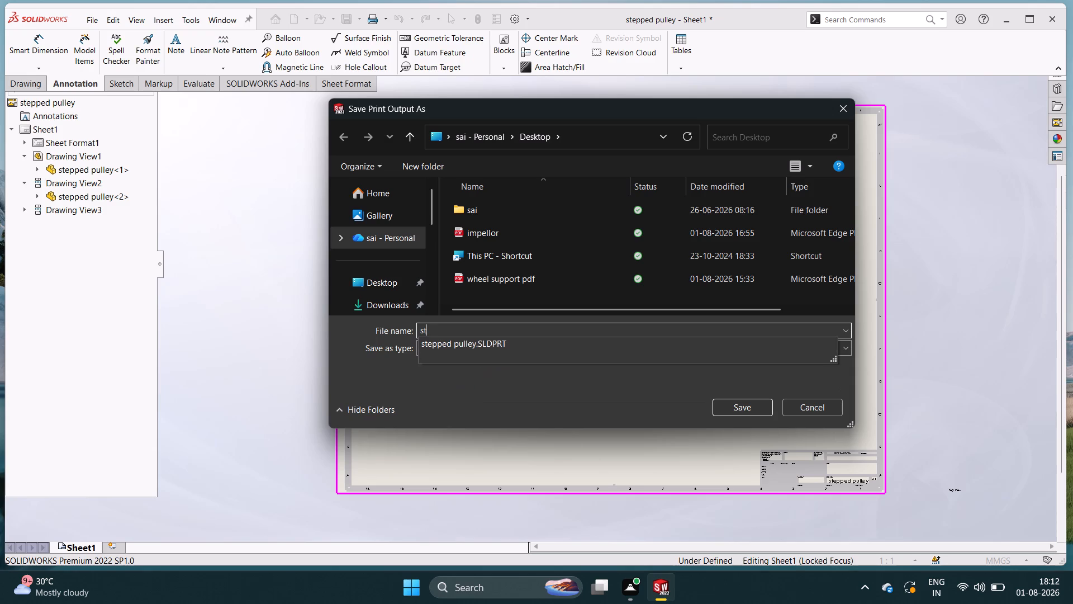
pyautogui.press('e')
pyautogui.write('ppe')
pyautogui.press('d')
pyautogui.press('space')
pyautogui.press('p')
pyautogui.press('u')
pyautogui.write('ll')
pyautogui.press('e')
pyautogui.press('y')
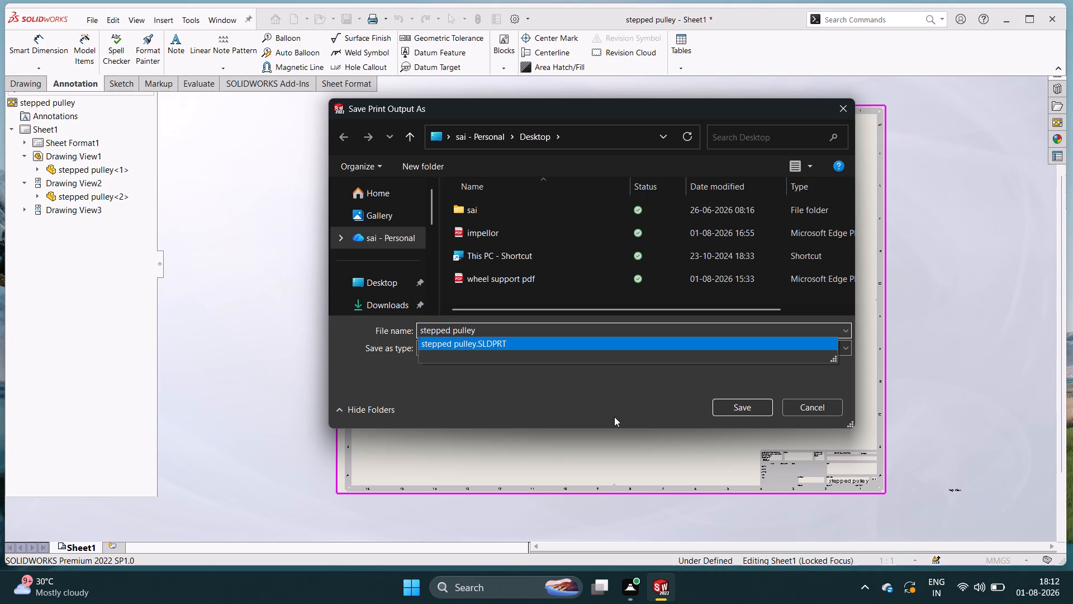
pyautogui.doubleClick(727, 404)
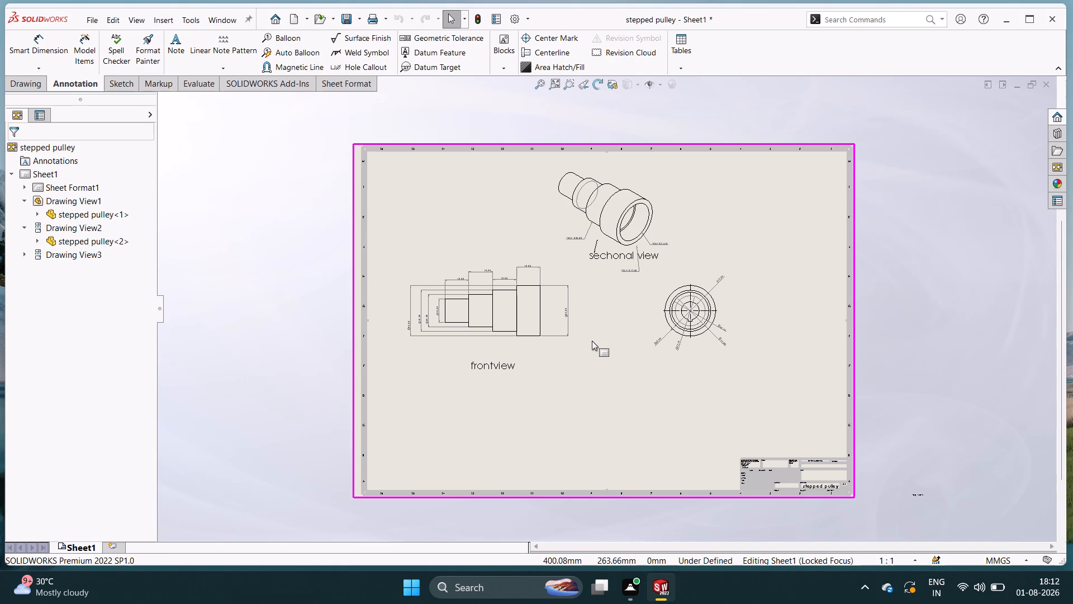
# Save the drawing to the Desktop as a SOLIDWORKS Drawing file named "stepped pulley".
pyautogui.hotkey('ctrl', 's')
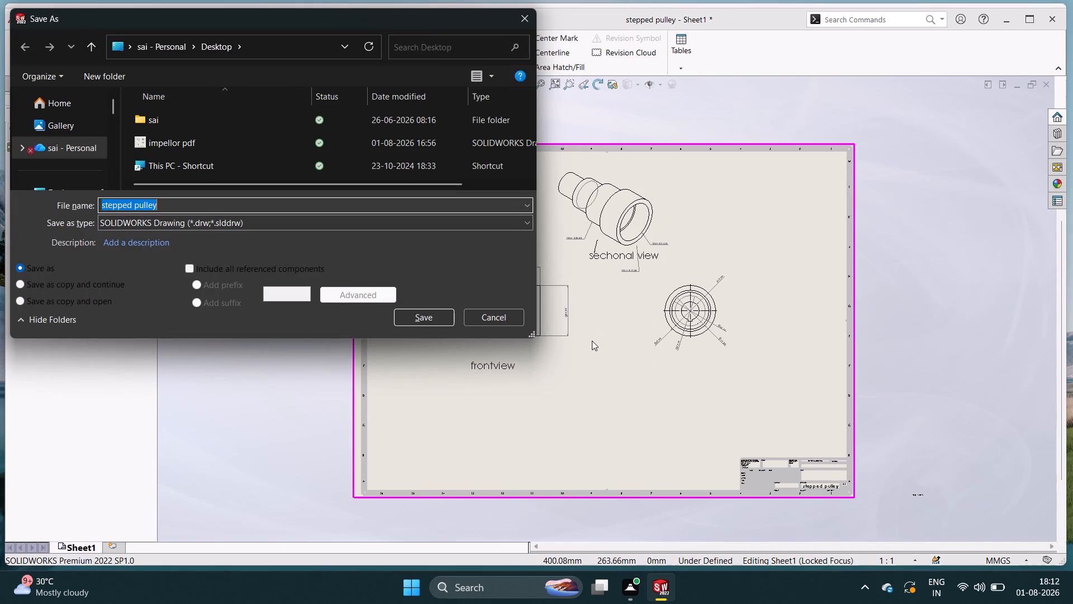
pyautogui.scroll(-2, 333, 154)
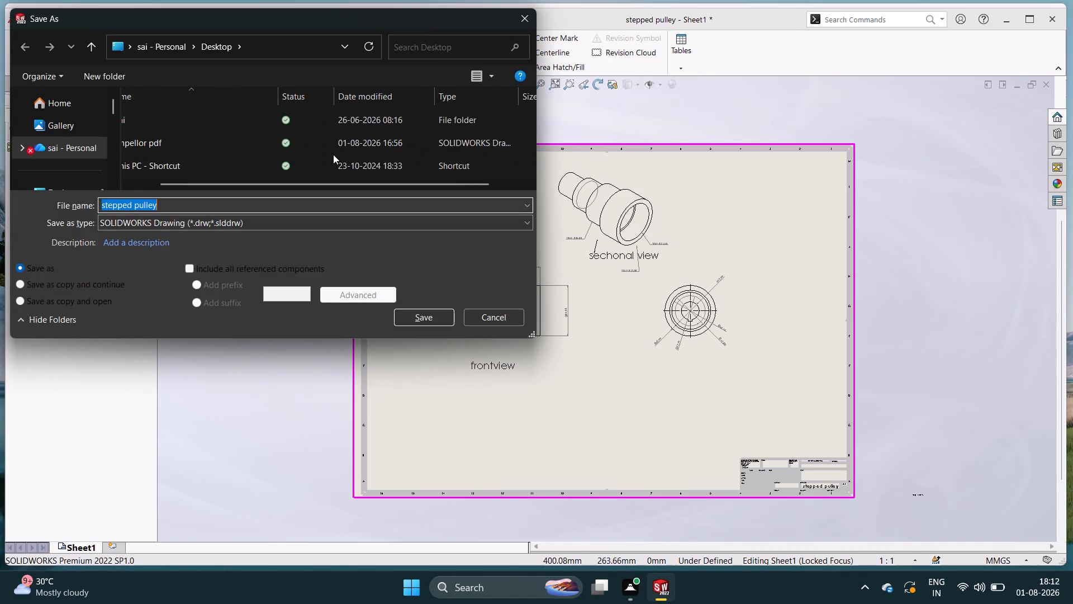
pyautogui.scroll(3, 333, 154)
pyautogui.scroll(-1, 112, 147)
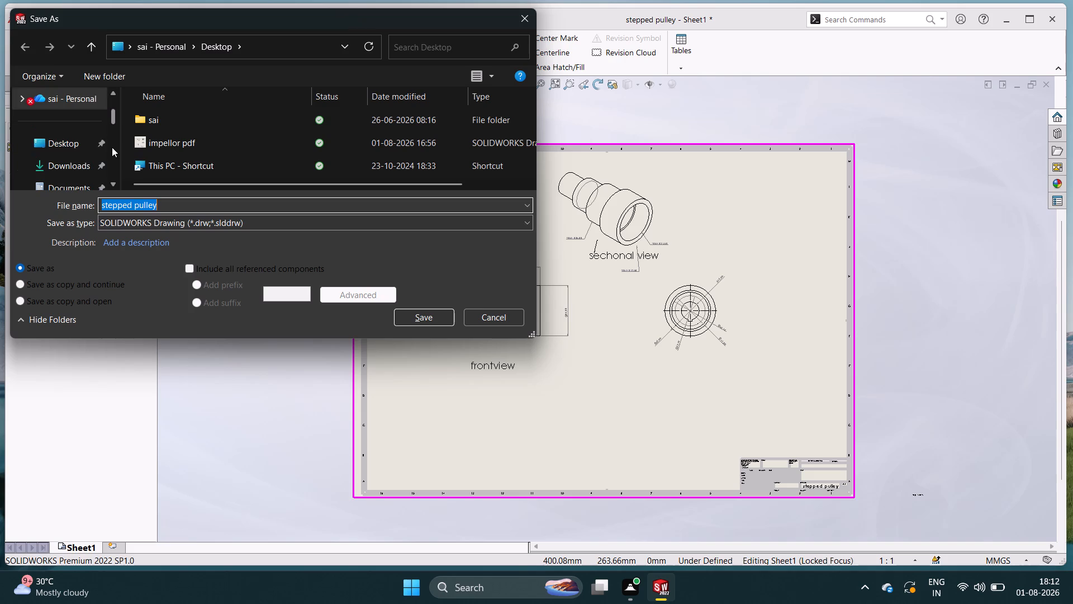
pyautogui.doubleClick(79, 147)
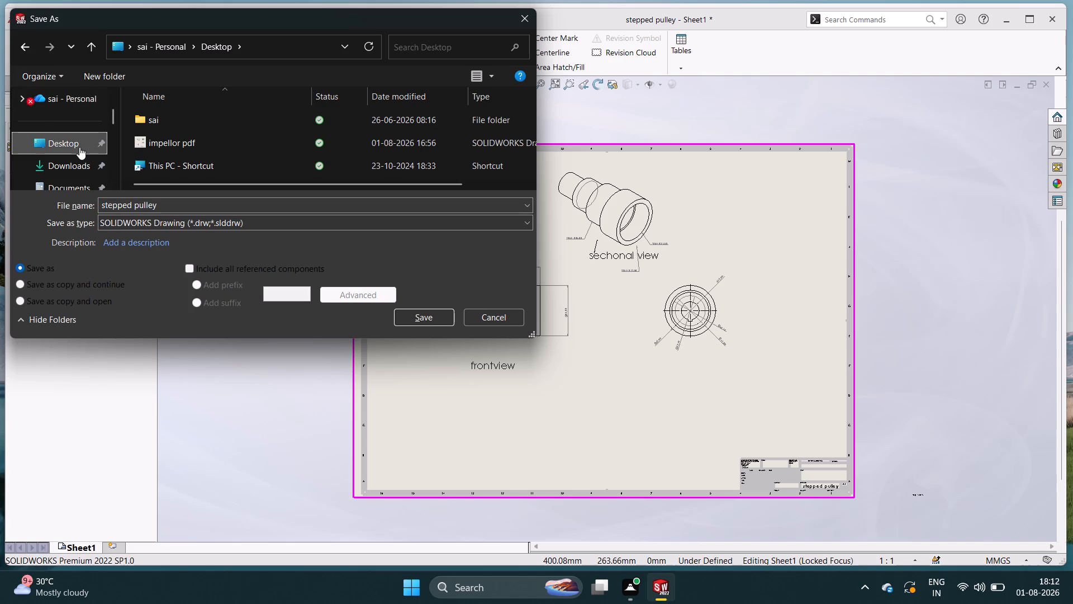
pyautogui.doubleClick(416, 316)
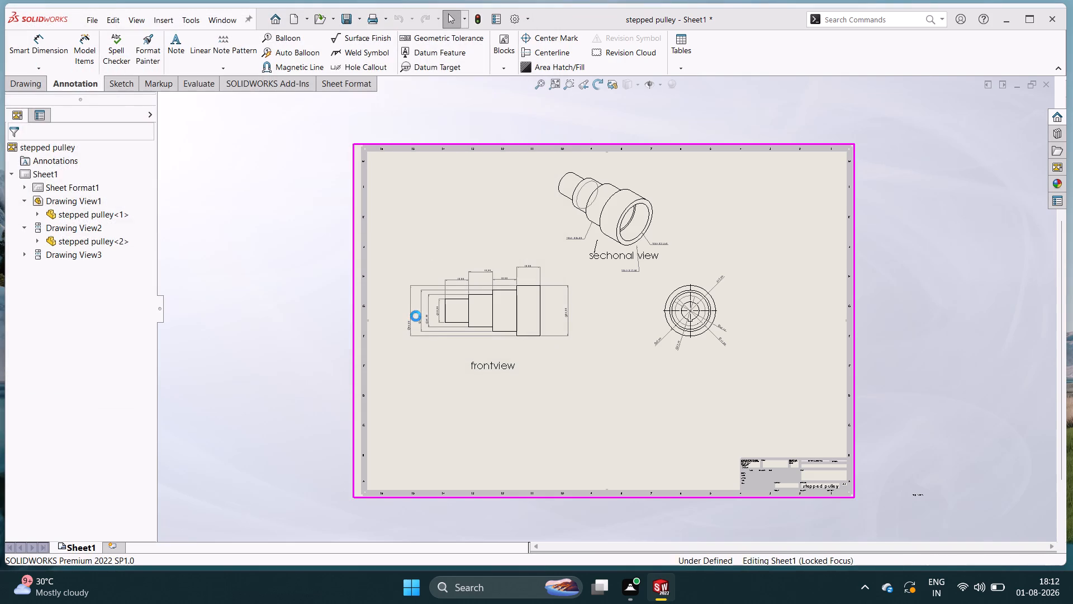